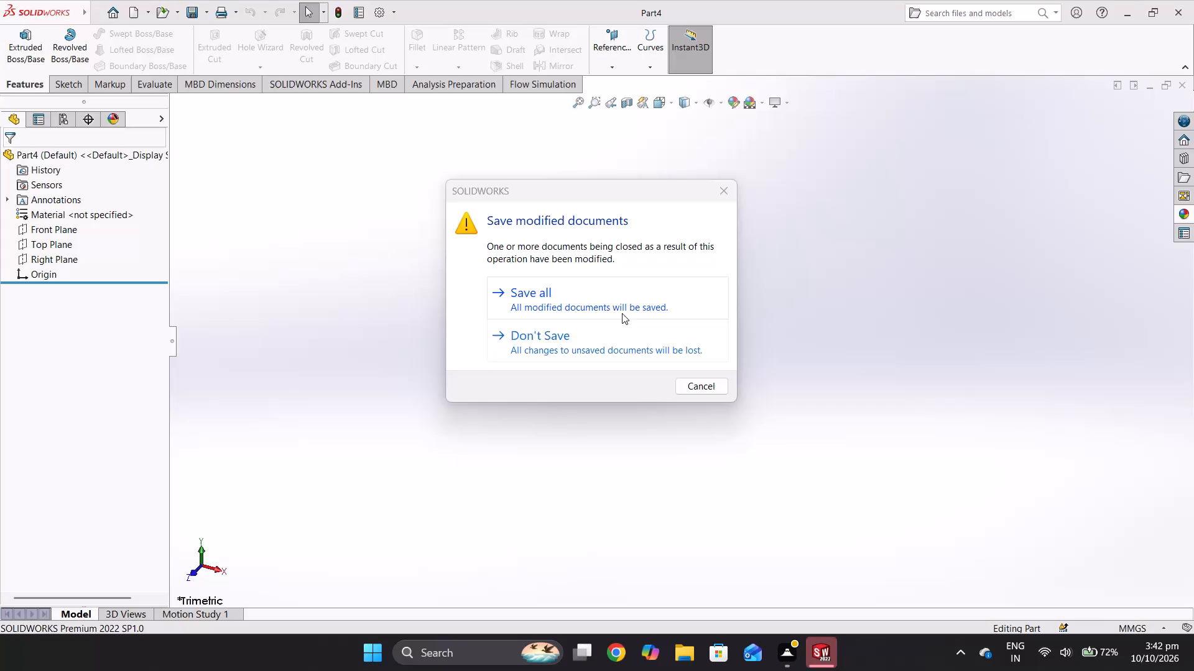
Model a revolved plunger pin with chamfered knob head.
Save all modified documents that are being closed.
left_click(622, 311)
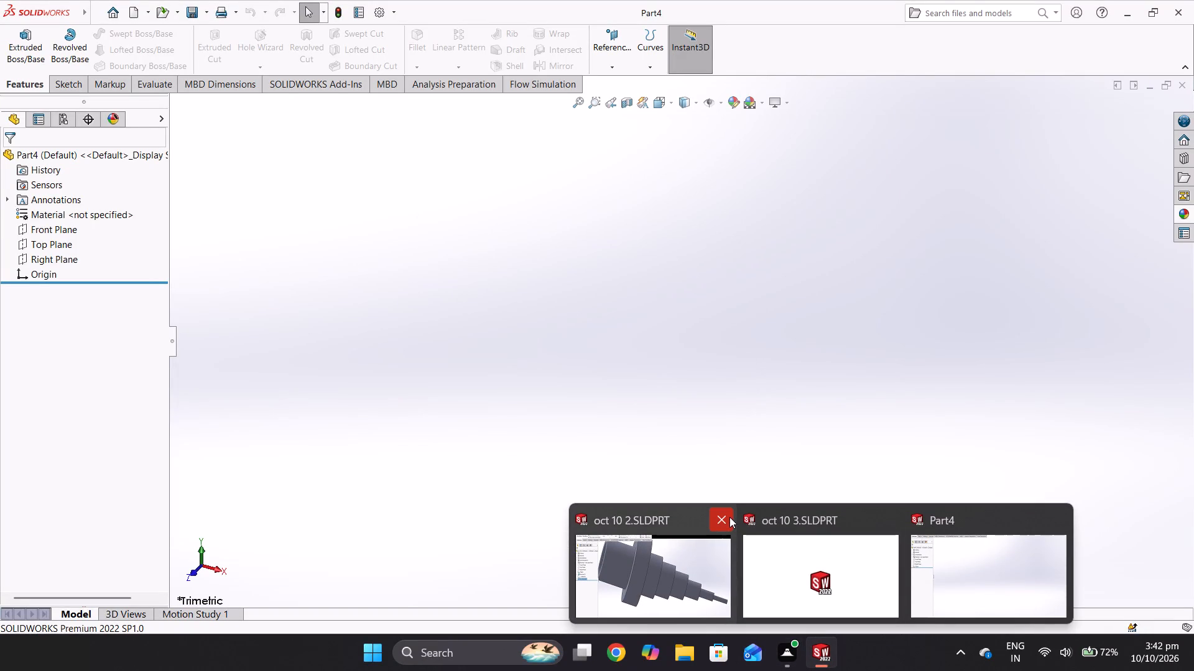
Close the open part documents oct 10 2 and oct 10 3, and return to the empty Part4.
left_click(729, 517)
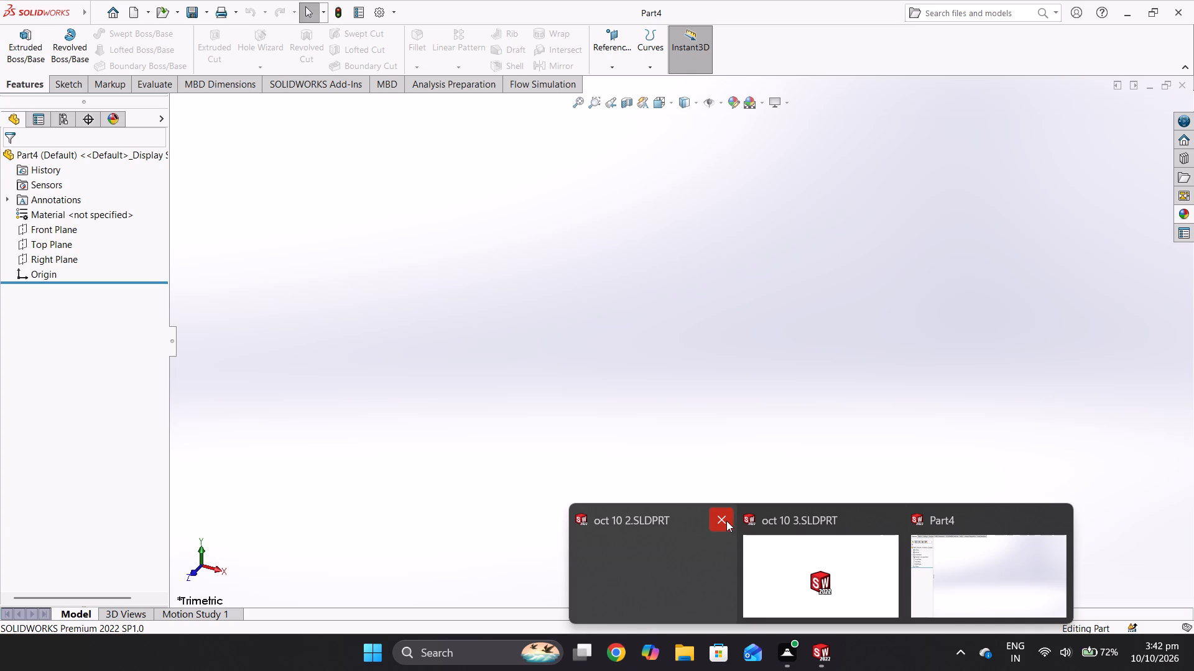
left_click(726, 521)
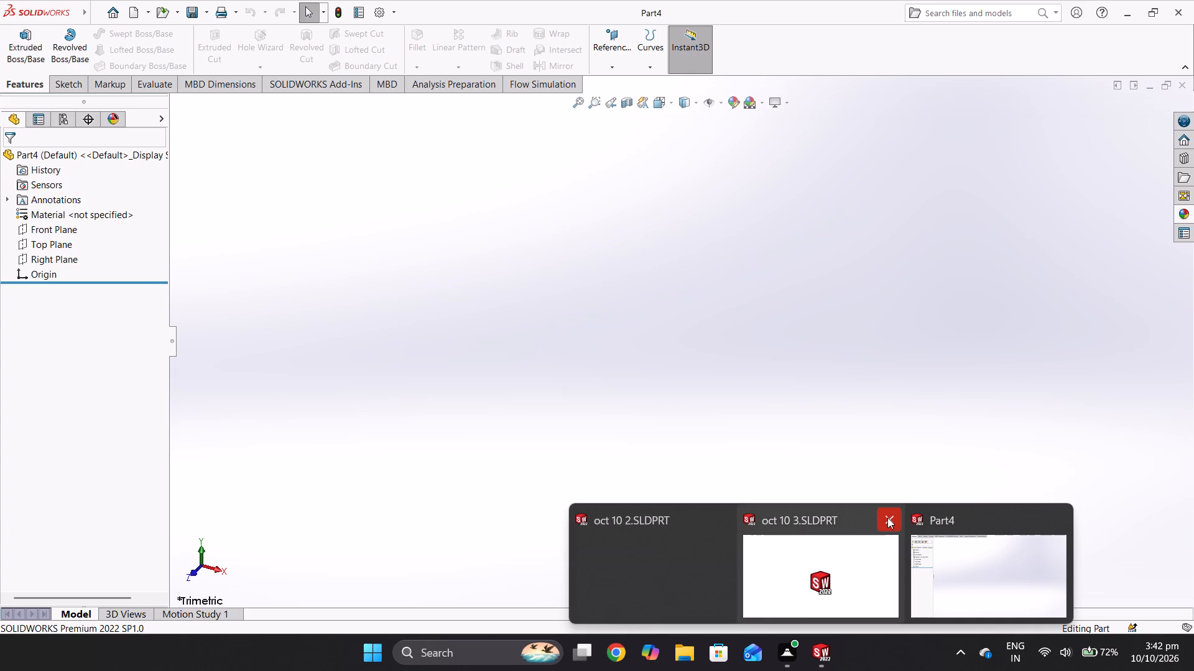
left_click(887, 518)
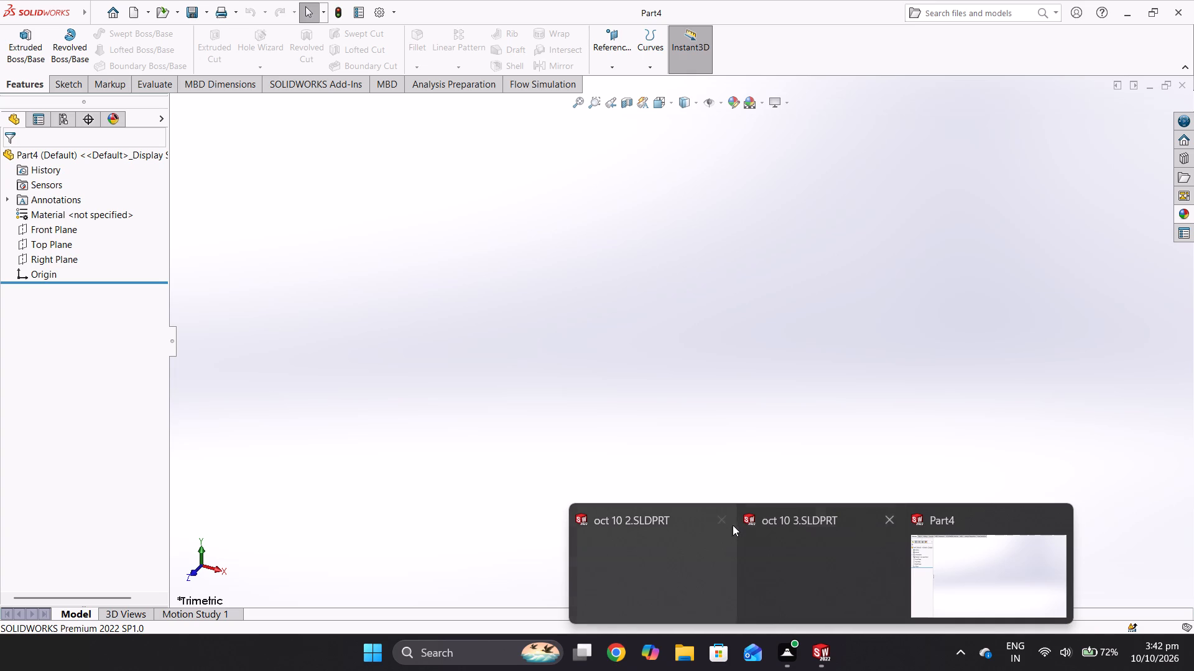
left_click(723, 519)
left_click(853, 443)
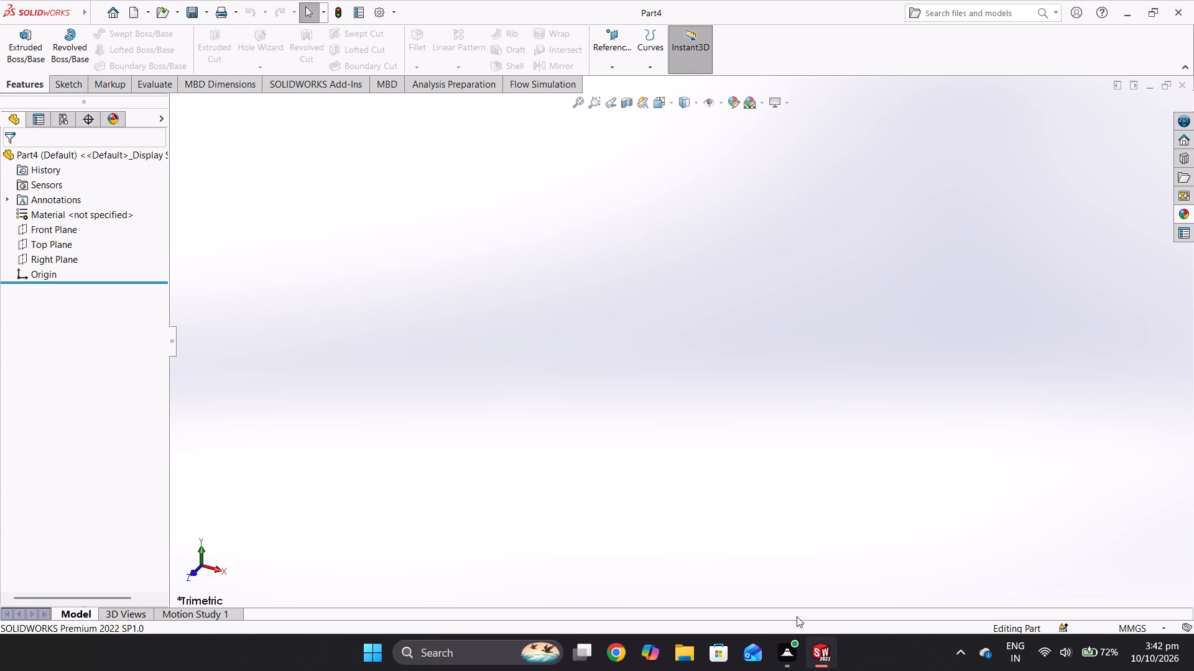
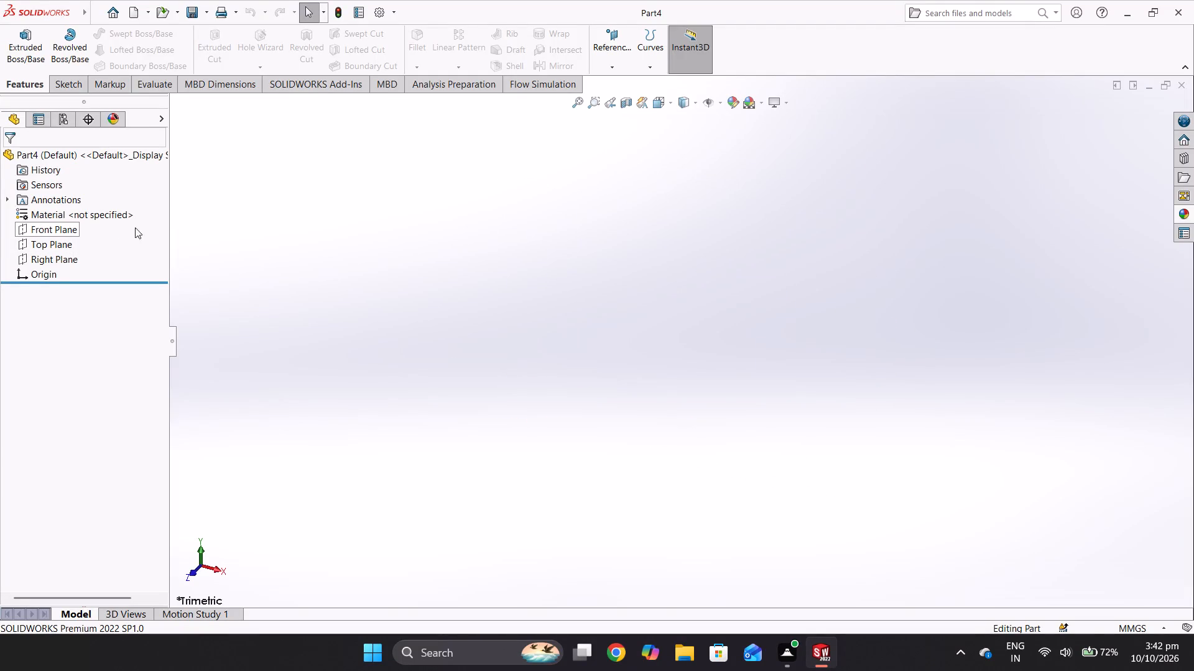
Save the empty part in the Documents folder as oct 10 4.
key("ctrl+s")
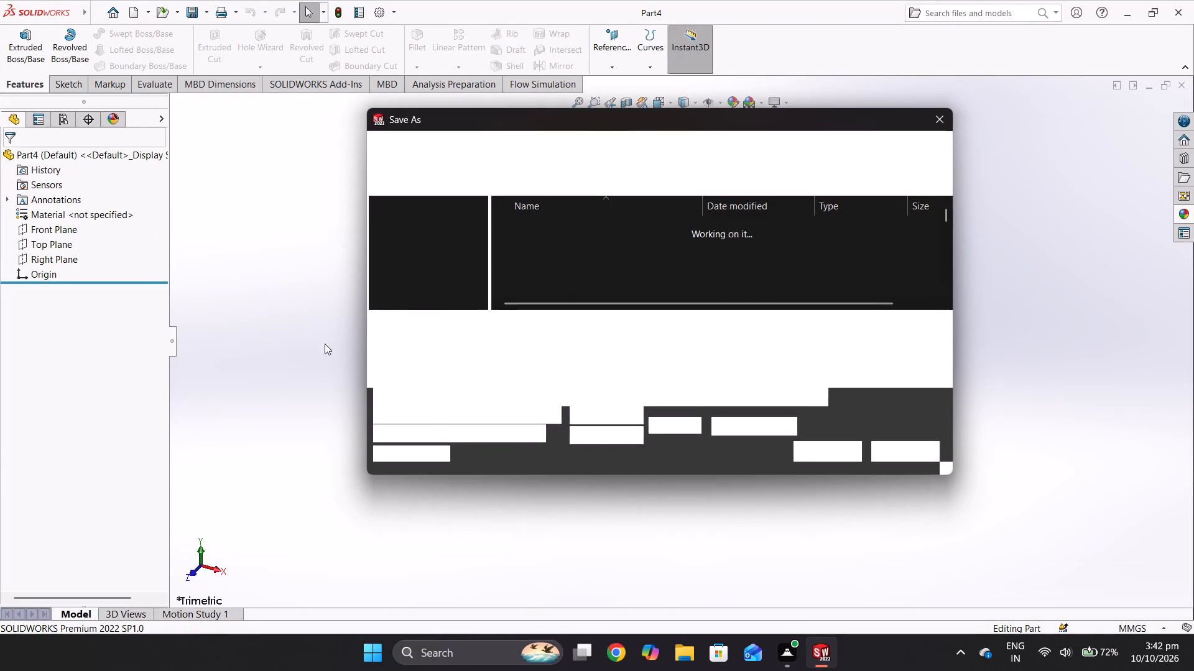
type("oct")
key("space")
type("10")
key("space")
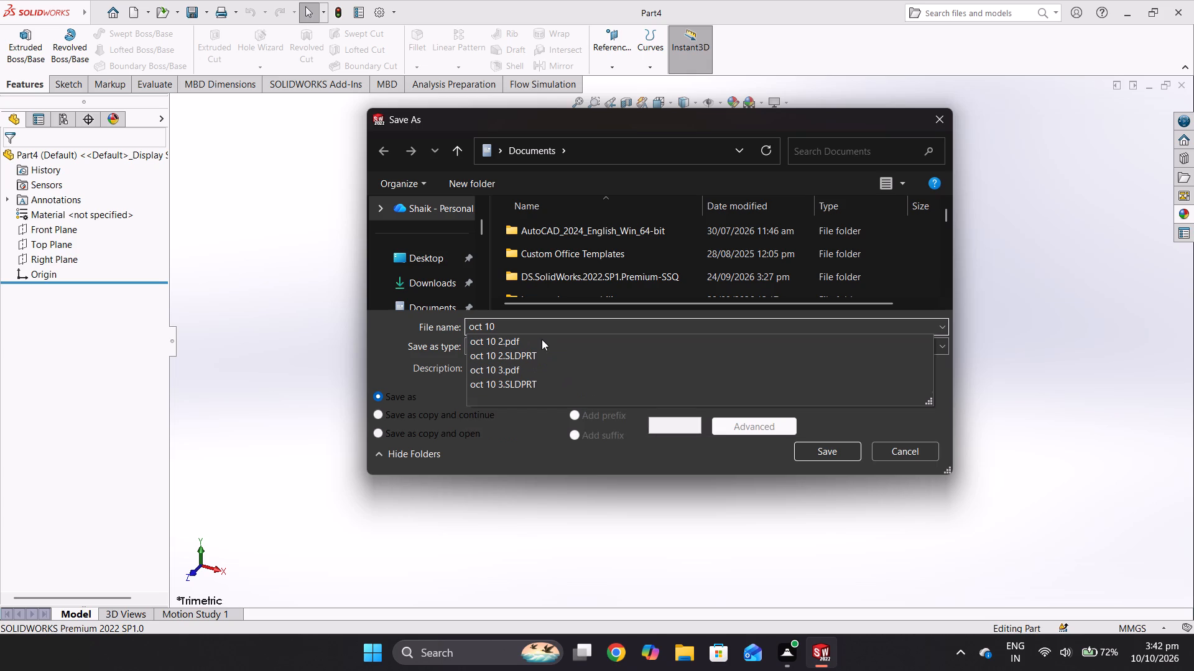
key("4")
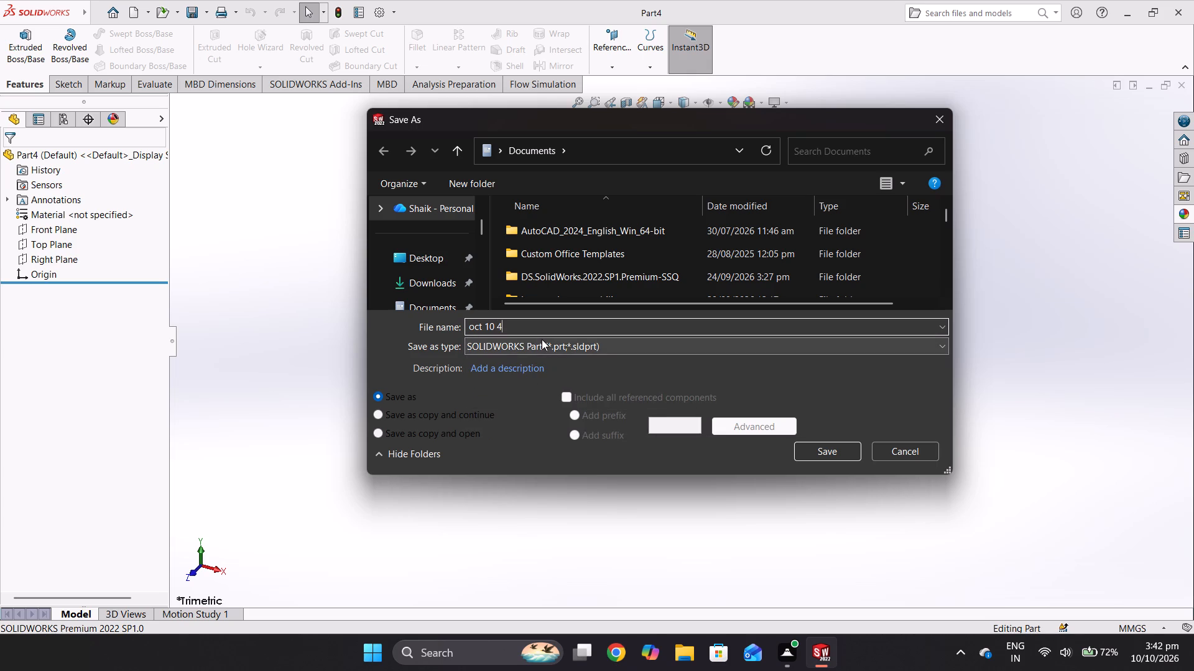
key("Return")
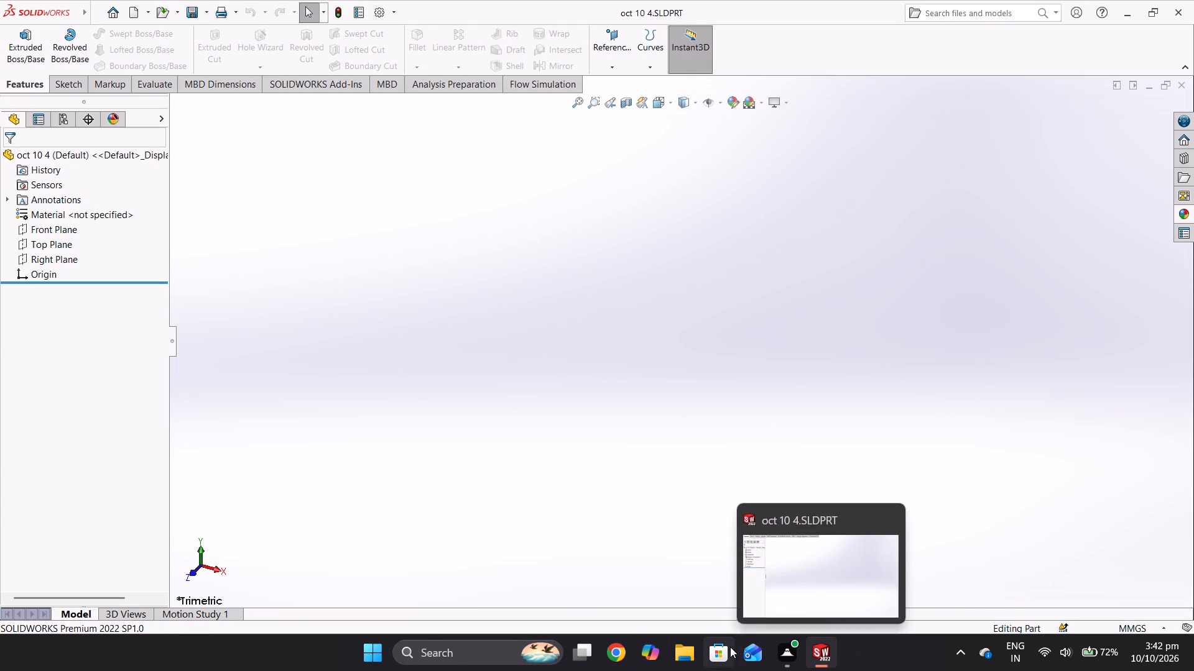
Search Windows for Task Manager and open it.
left_click(375, 667)
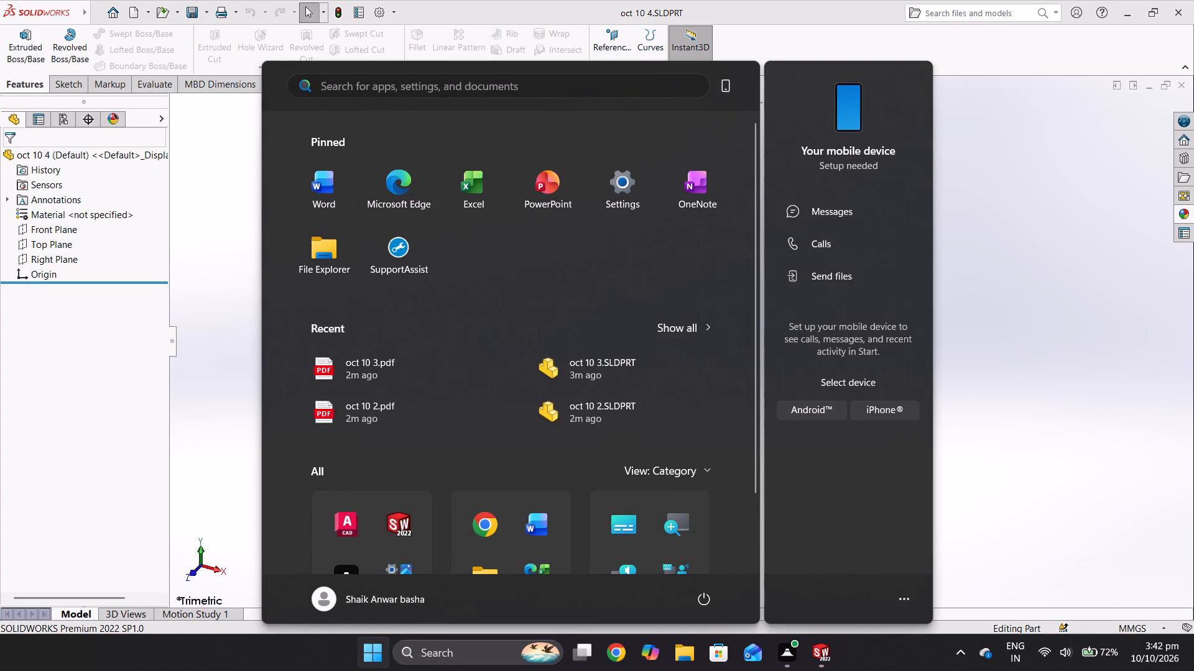
left_click(387, 84)
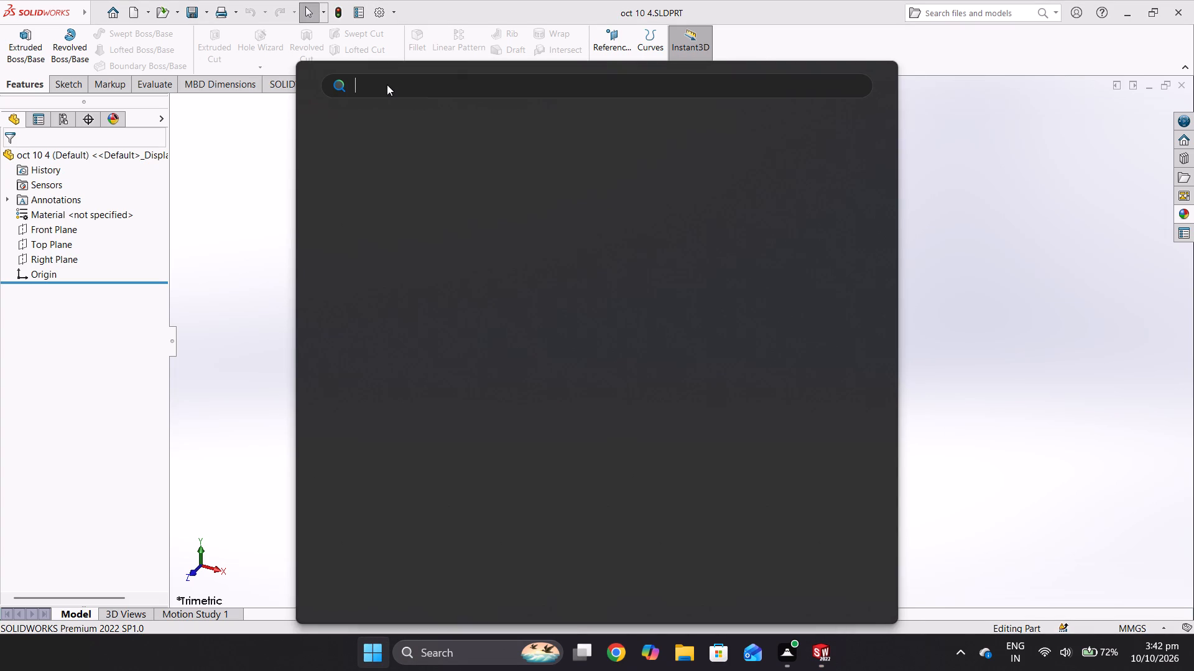
key("t")
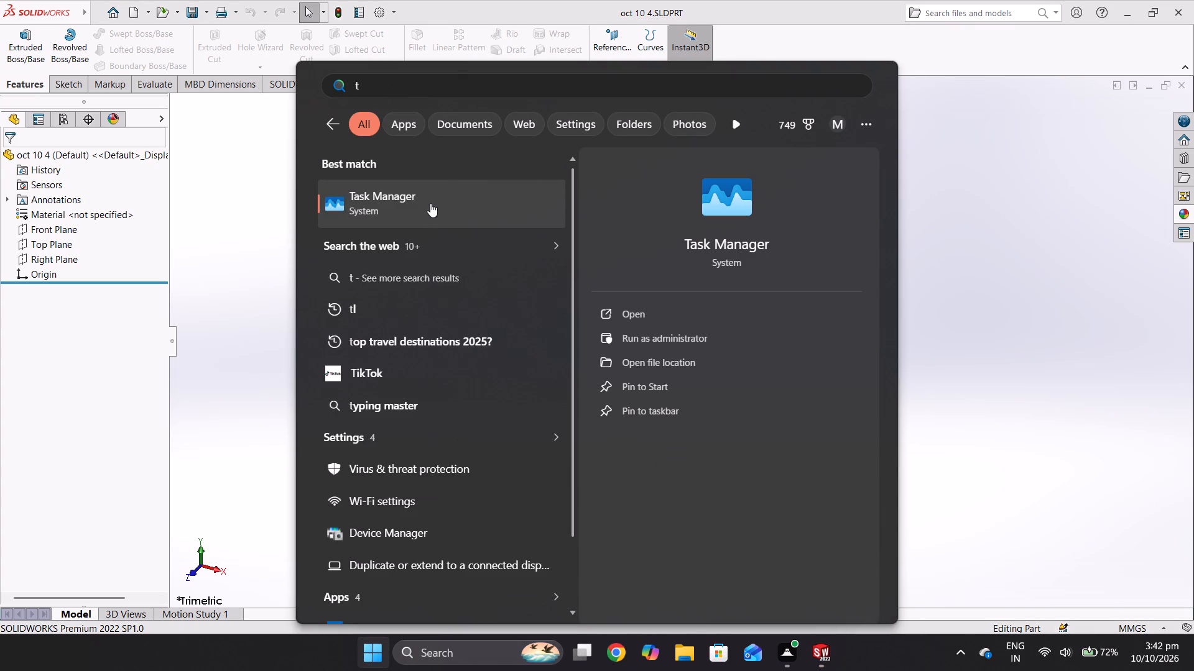
left_click(430, 203)
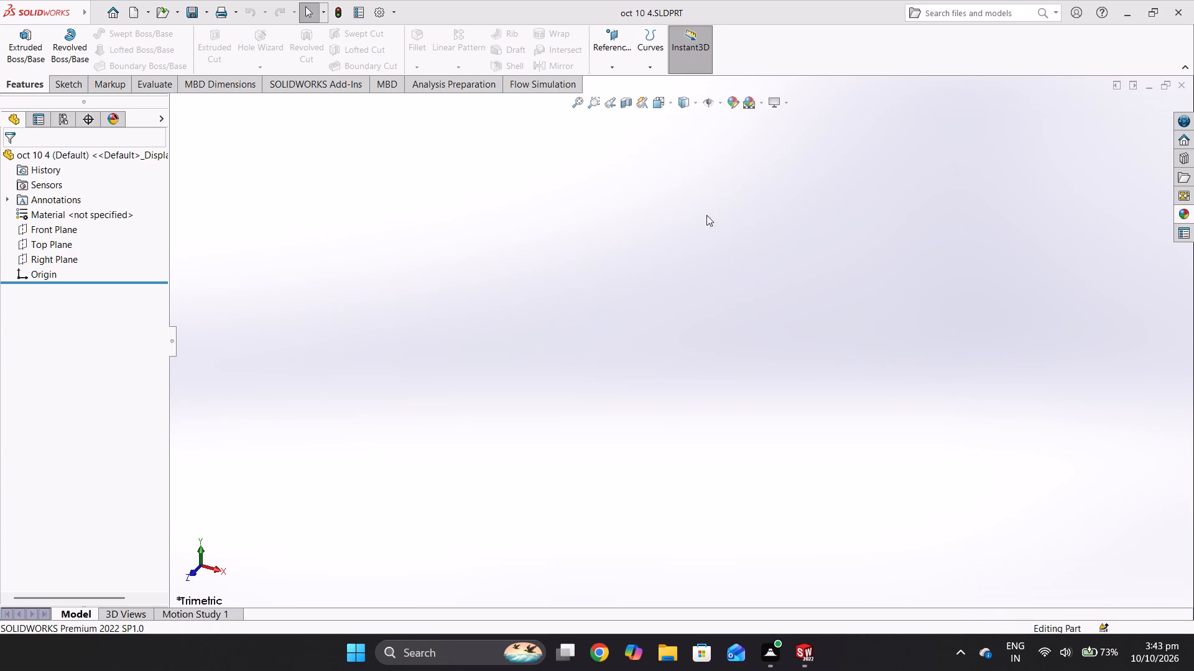
Start a new sketch on the Front Plane.
left_click(63, 232)
right_click(61, 233)
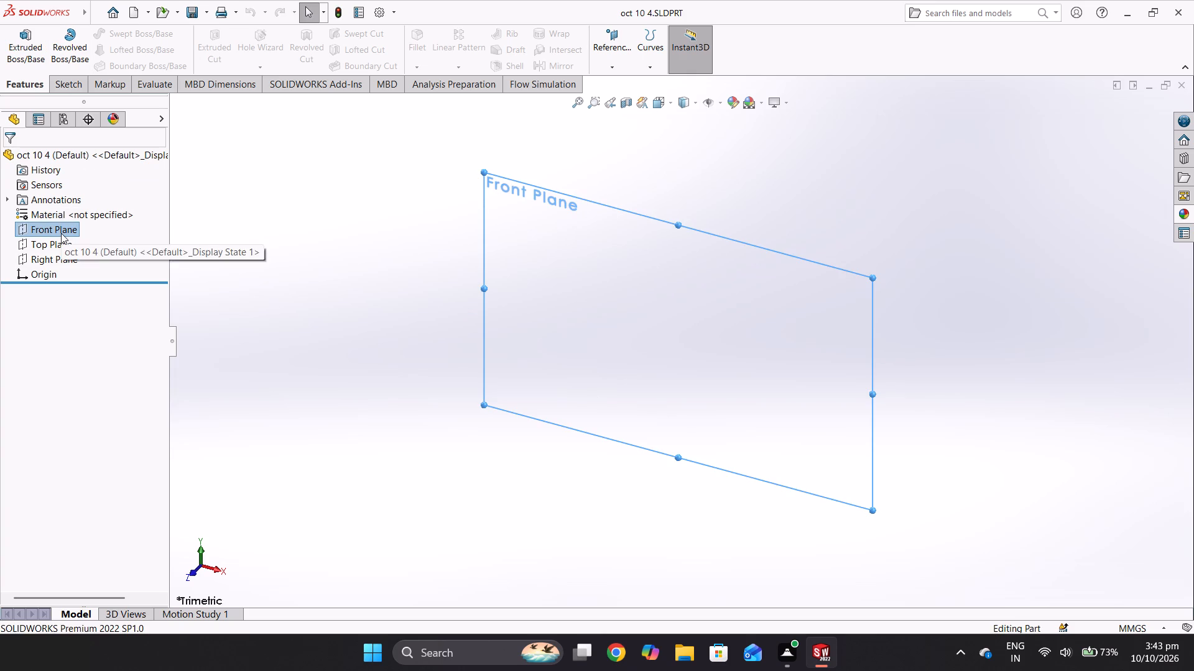
left_click(68, 205)
right_click(70, 226)
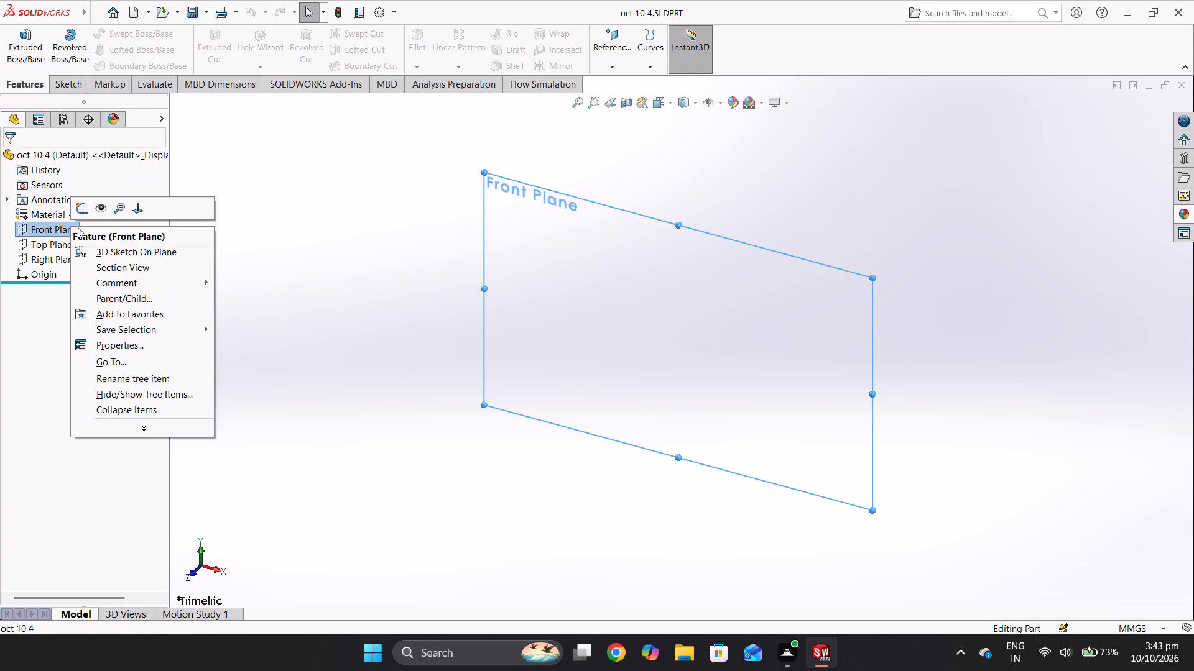
left_click(78, 211)
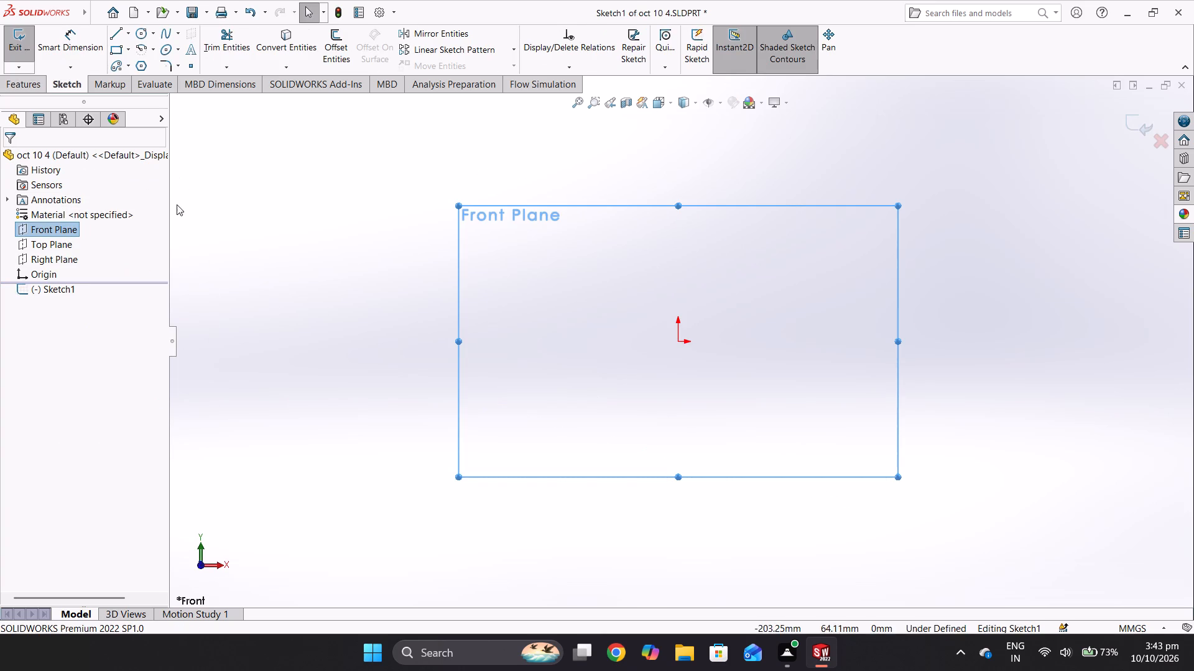
Sketch a horizontal centerline about 189 mm long through the origin, extending to both sides of it.
scroll(717, 263, "down", 1)
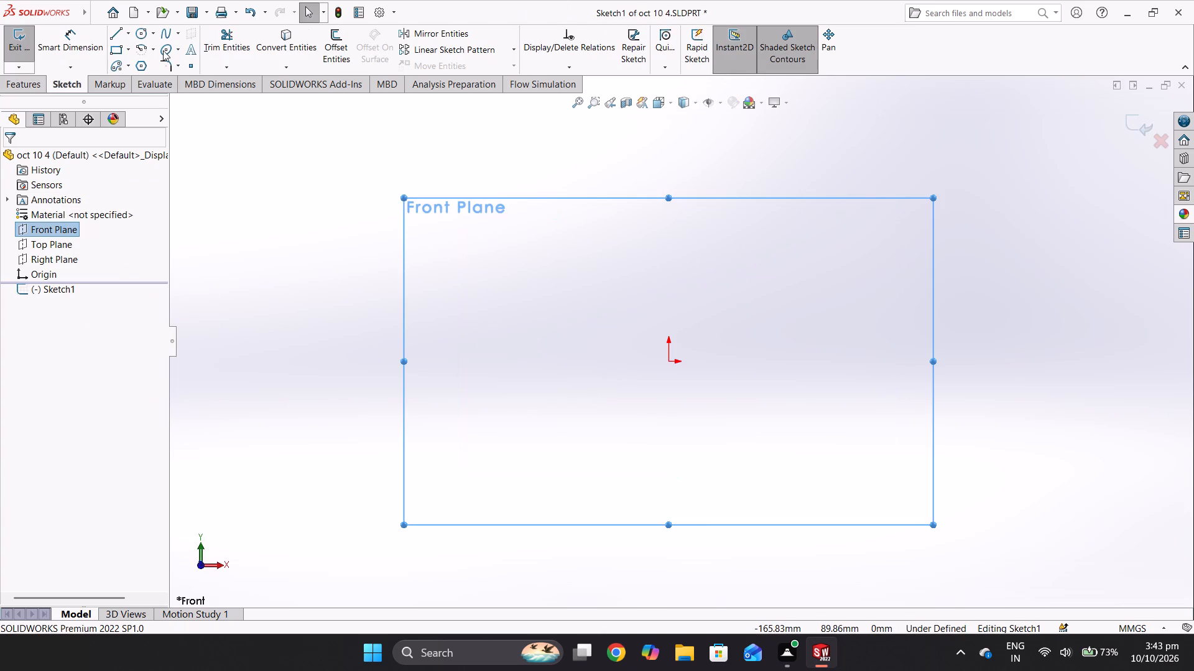
left_click(131, 33)
left_click(141, 66)
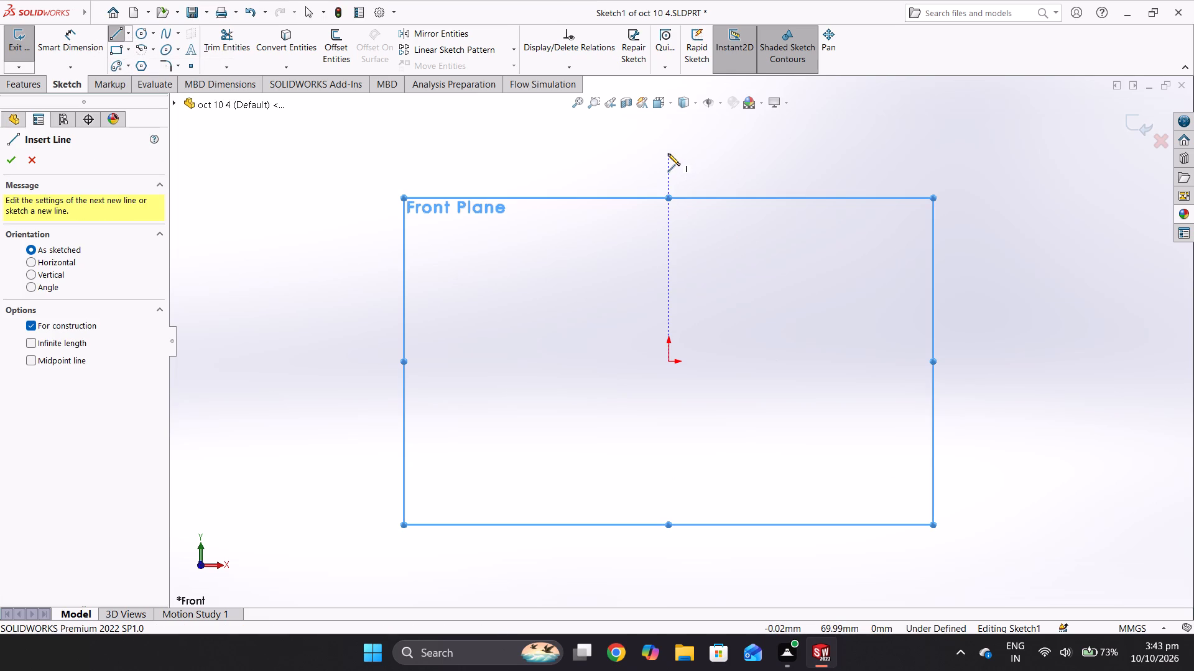
left_click(427, 358)
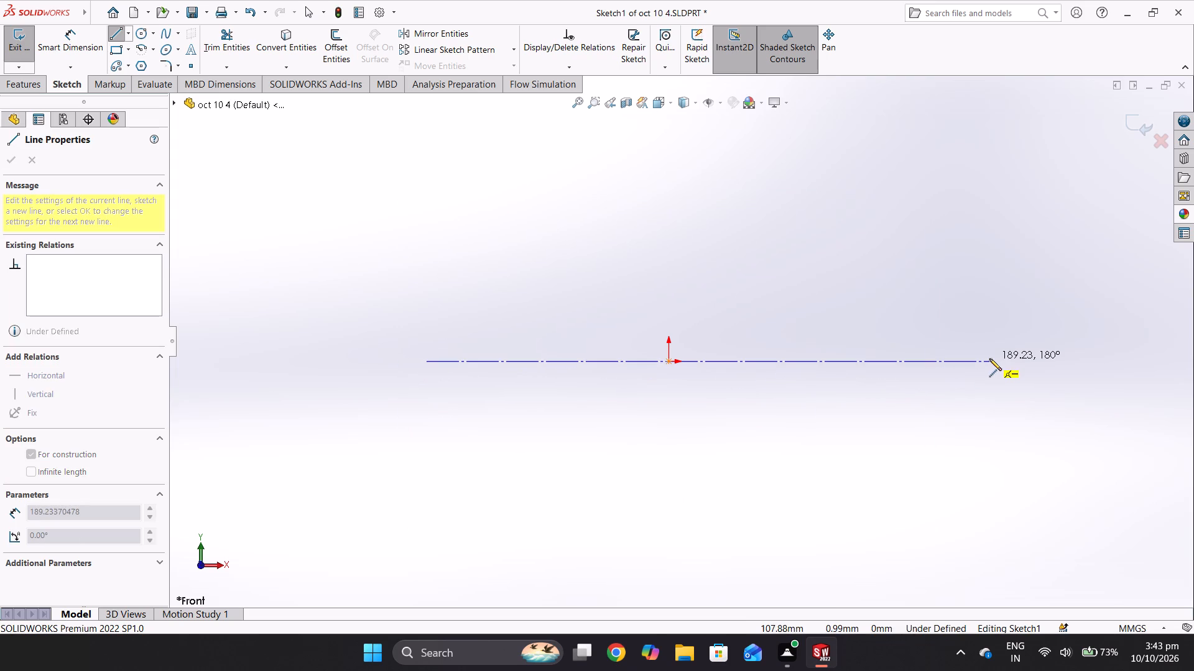
left_click(989, 358)
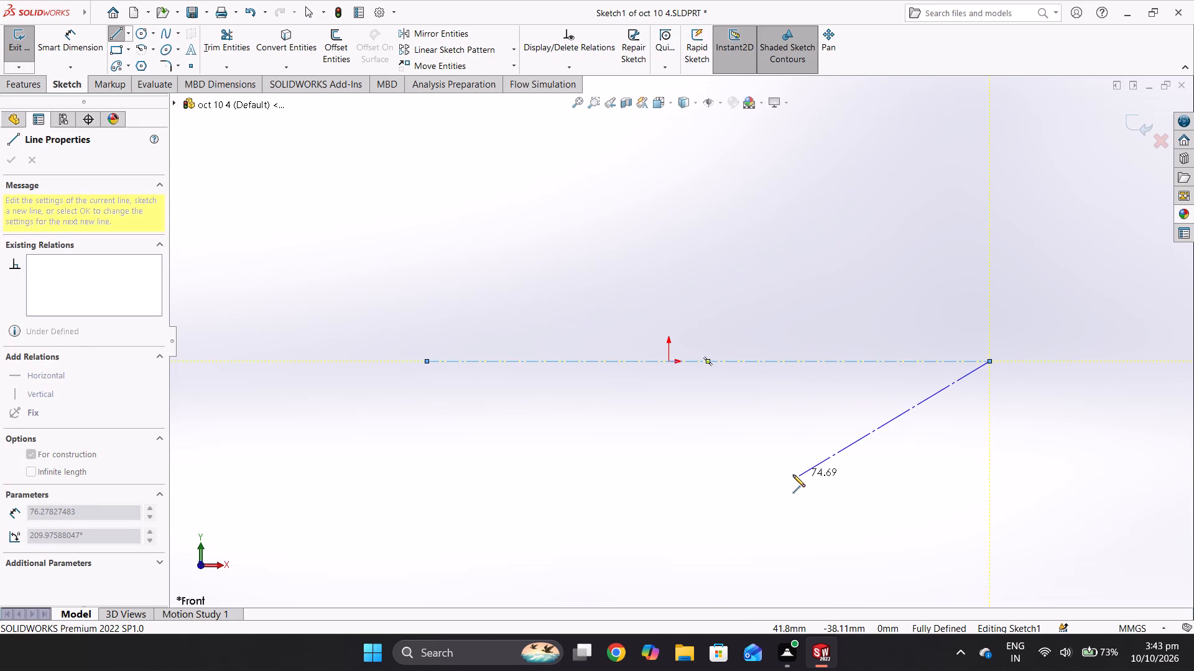
key("Escape")
Sketch a vertical centerline about 101 mm long through the origin, crossing the horizontal centerline.
scroll(782, 449, "down", 1)
scroll(741, 385, "down", 1)
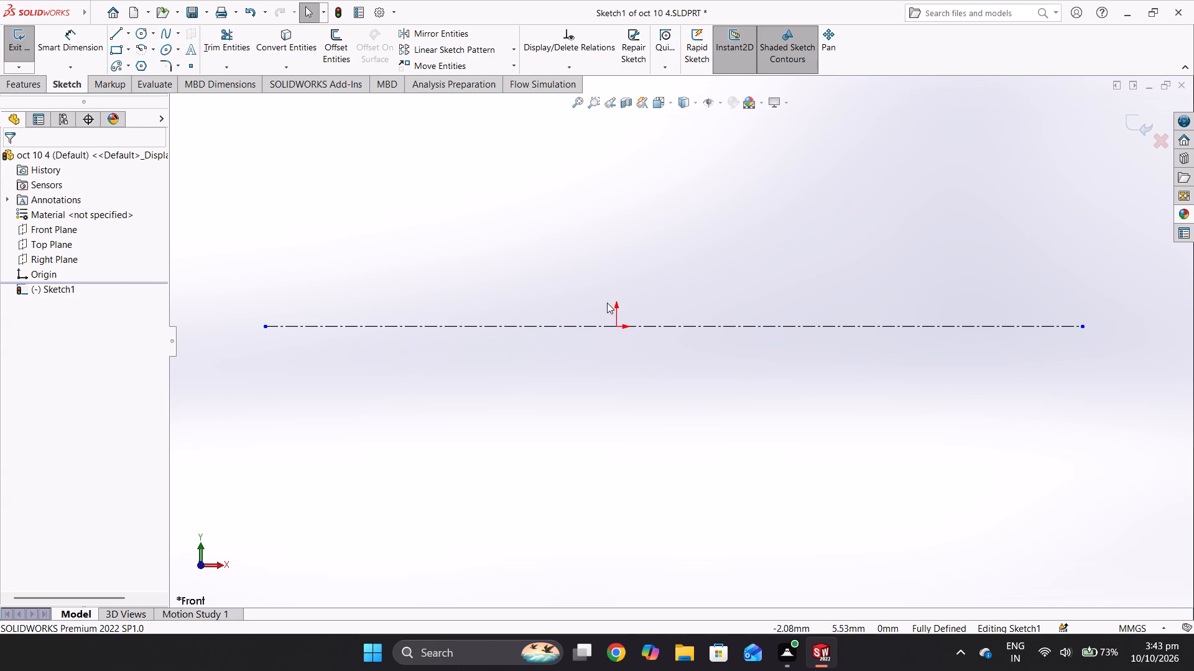
middle_click_drag(615, 329, 646, 359, "ctrl")
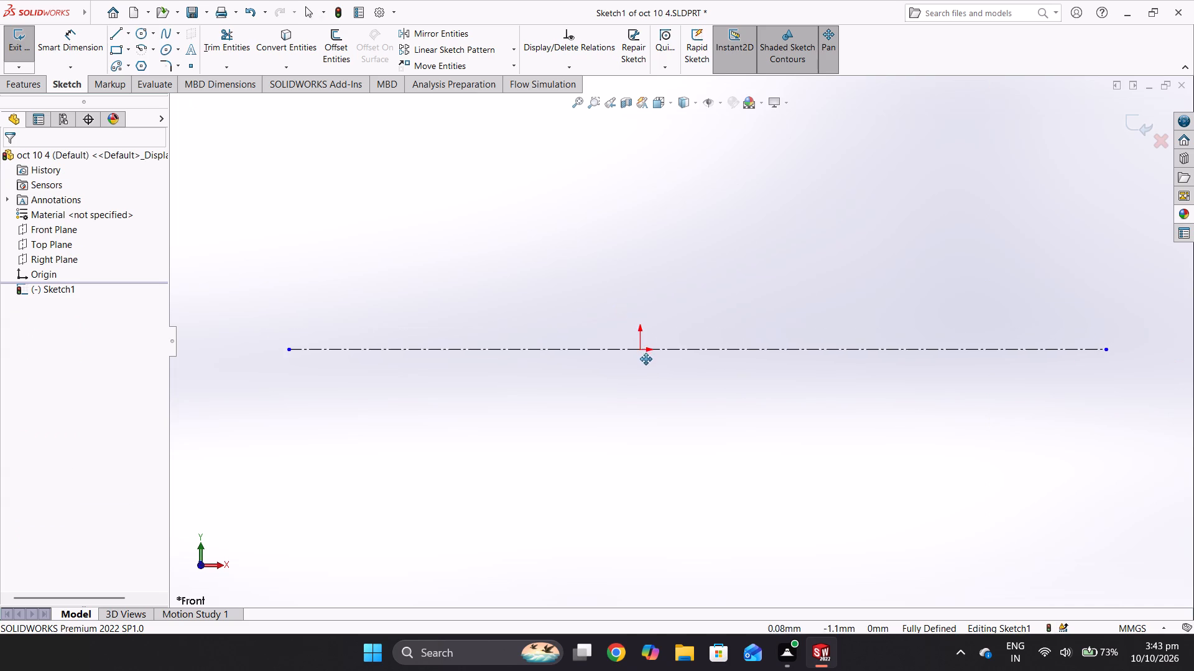
middle_click_drag(646, 359, 649, 361, "ctrl")
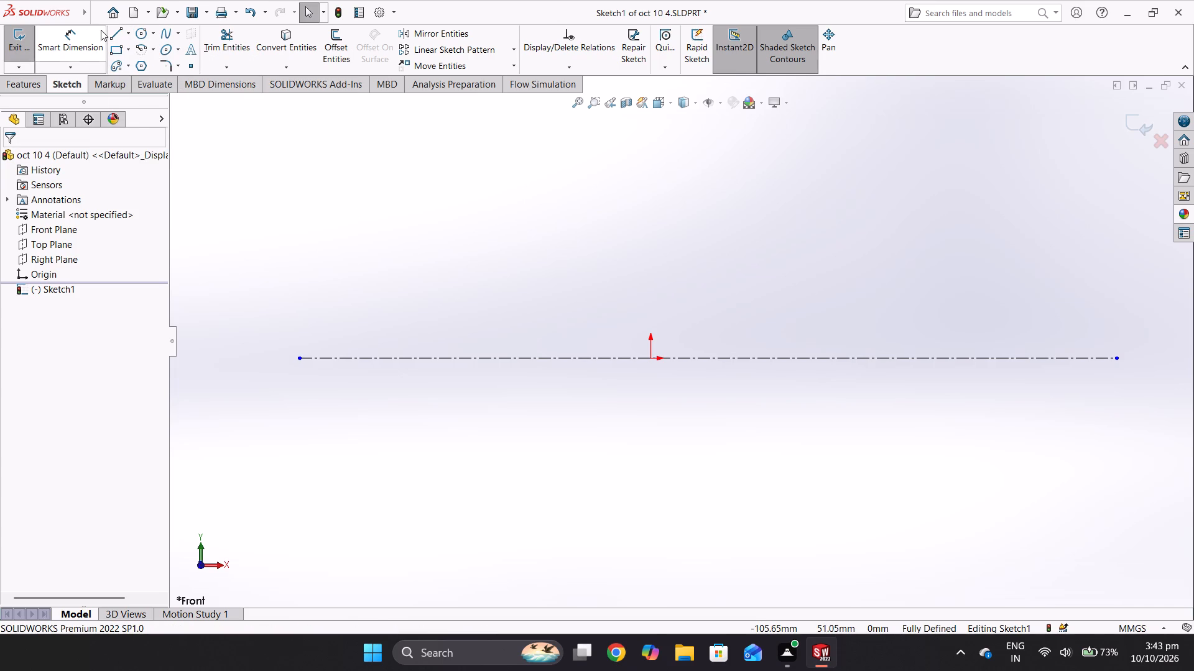
left_click(131, 33)
left_click(131, 69)
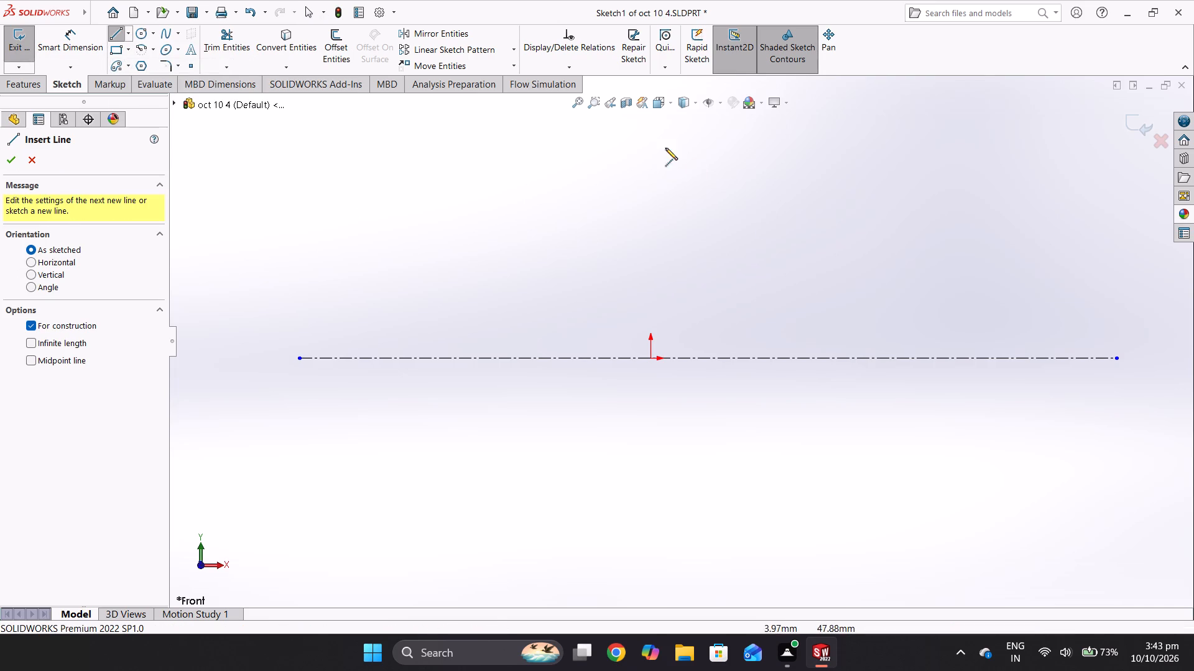
left_click(649, 132)
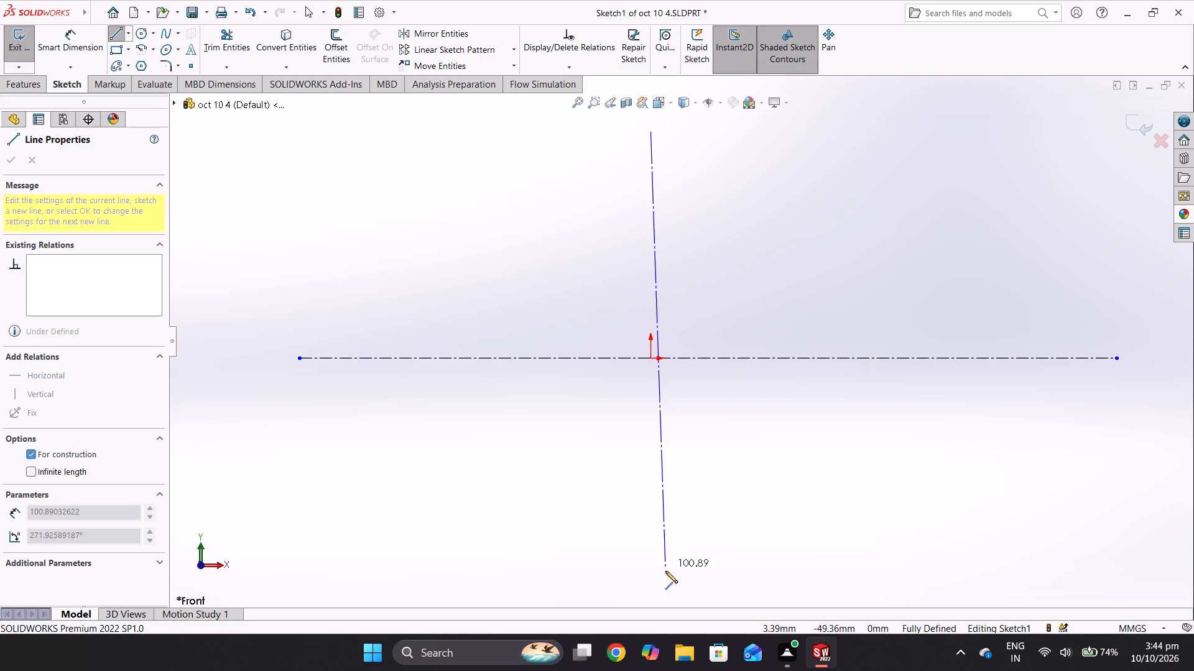
left_click(649, 568)
right_click(651, 565)
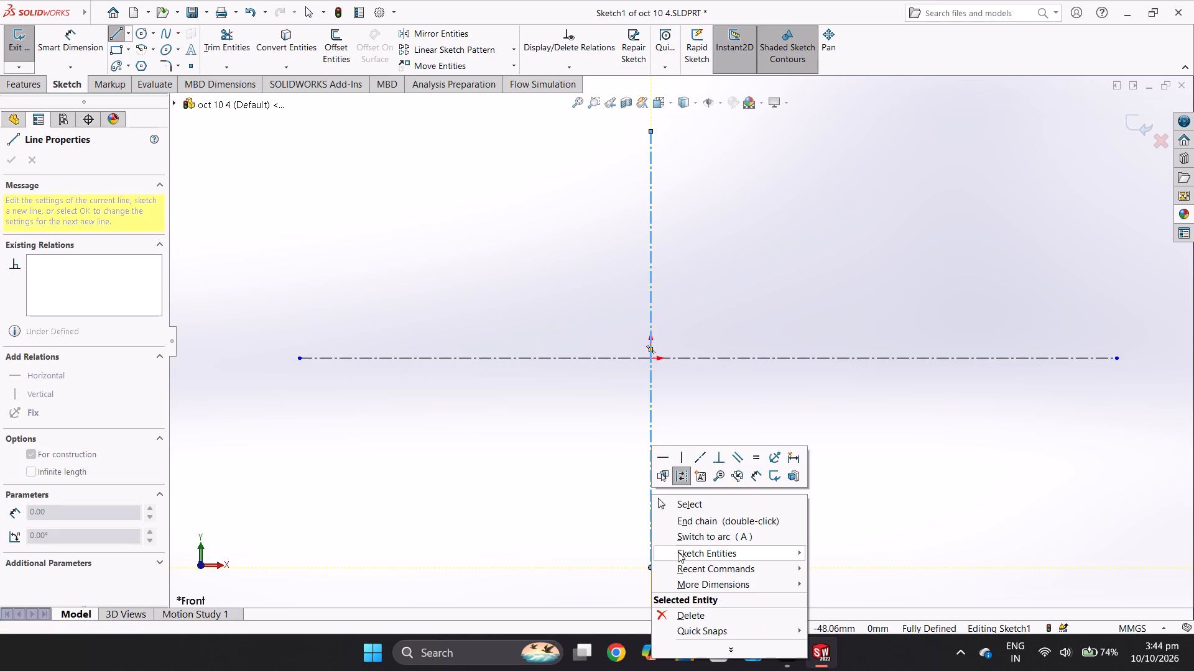
left_click(698, 500)
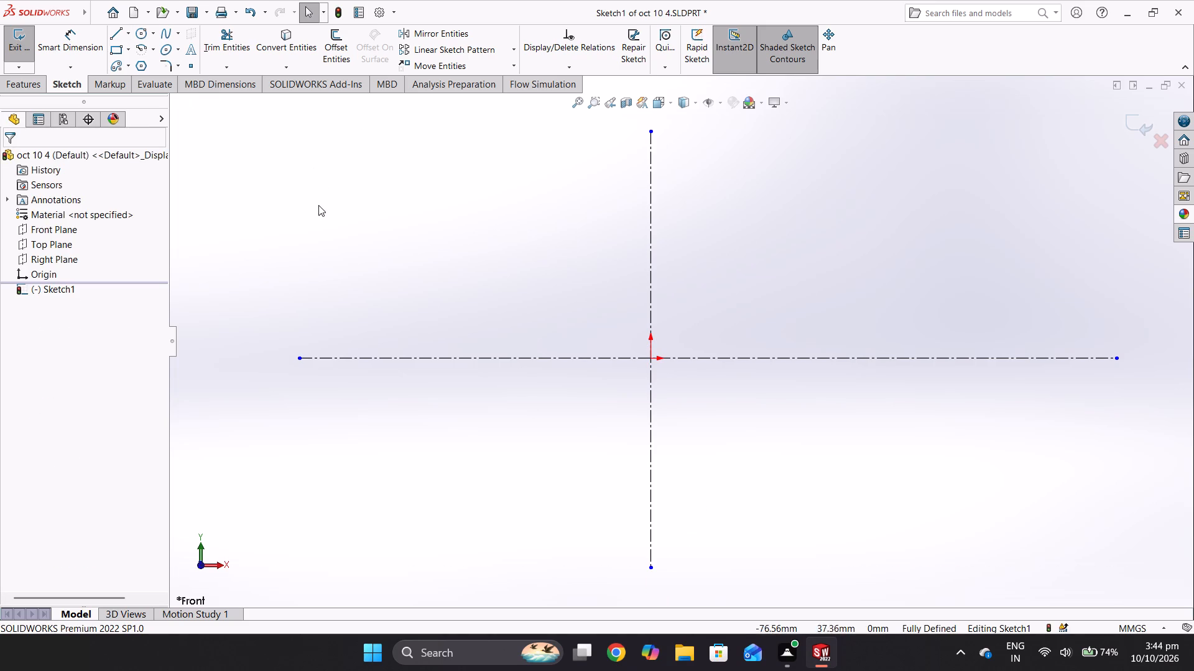
Sketch a center rectangle about 37 by 26 mm left of the vertical centerline, overlapping the horizontal centerline.
scroll(685, 361, "down", 1)
scroll(685, 354, "up", 1)
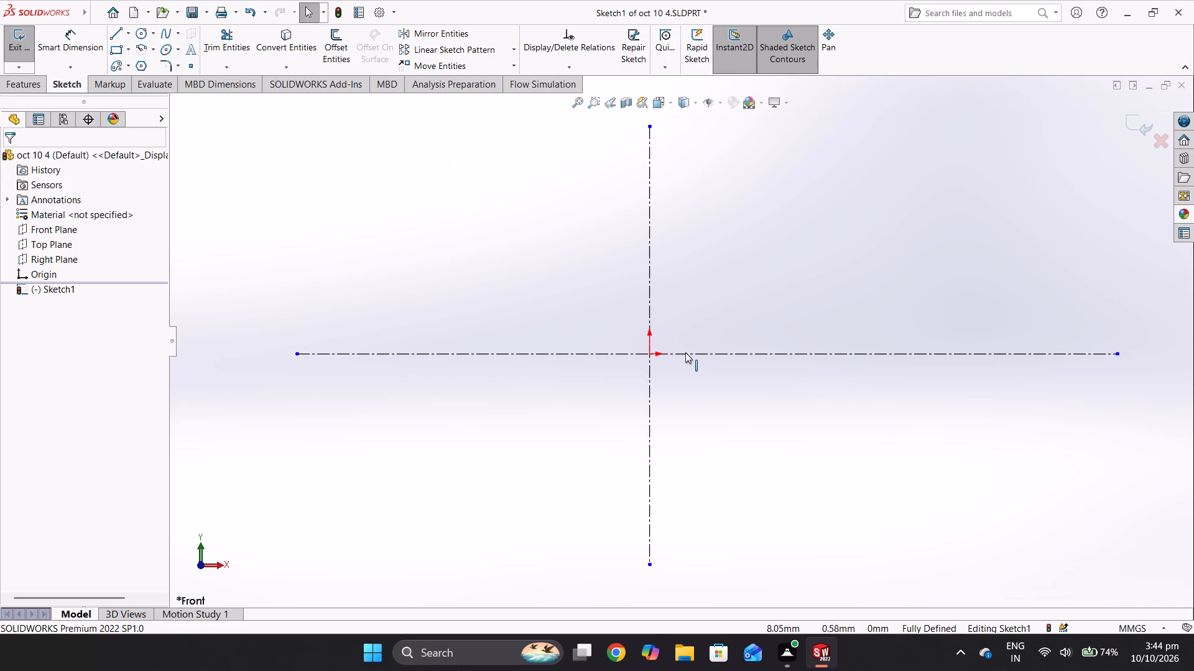
scroll(685, 352, "up", 1)
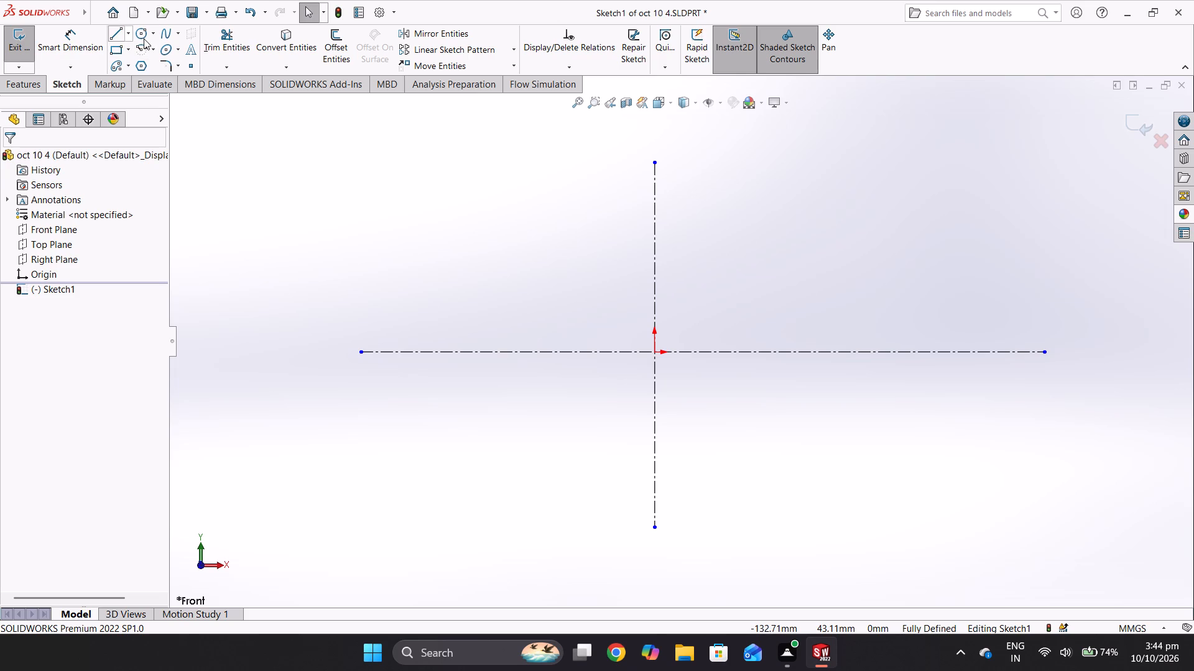
left_click(130, 47)
left_click(139, 86)
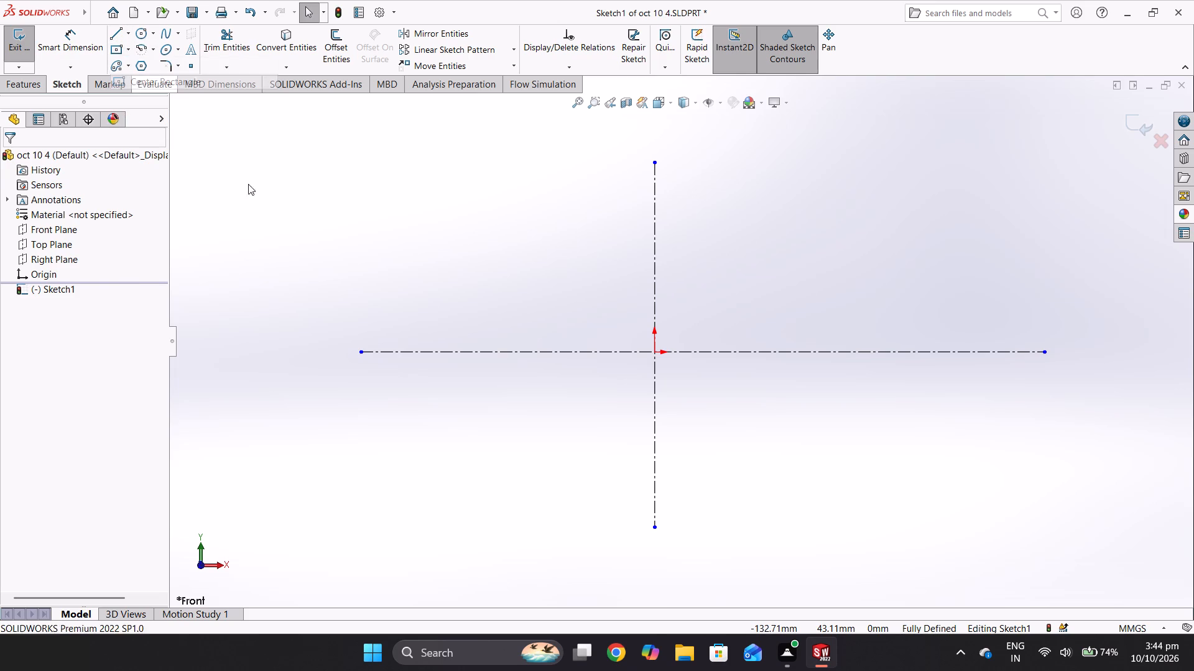
left_click_drag(465, 337, 529, 368)
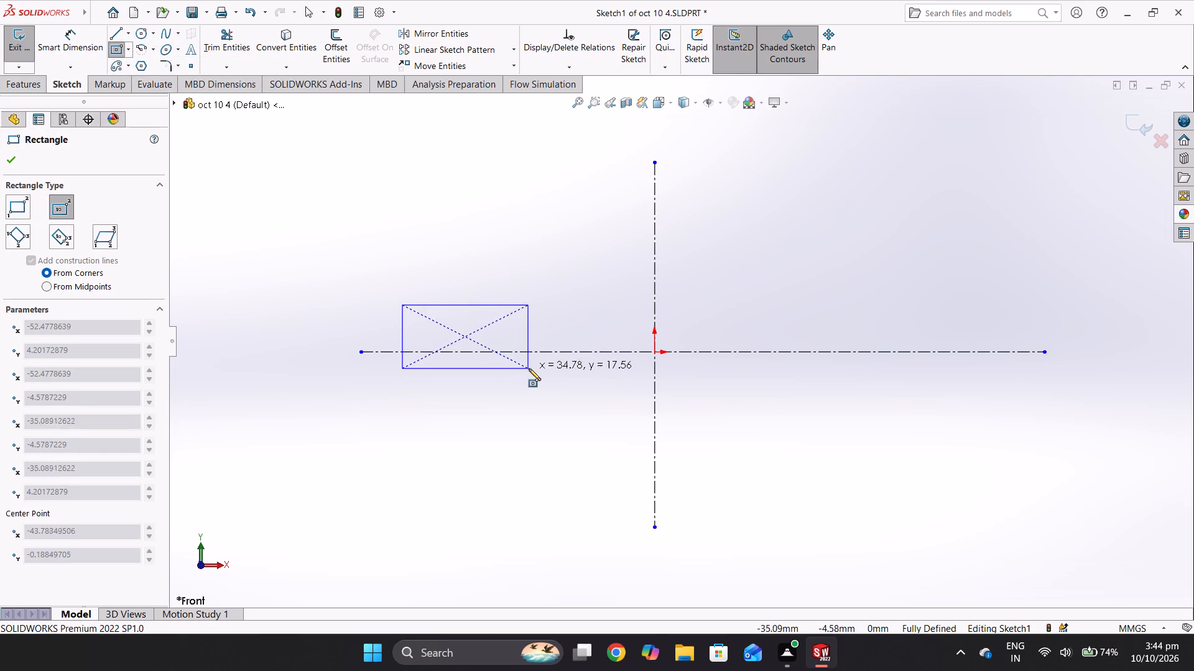
left_click_drag(529, 368, 532, 384)
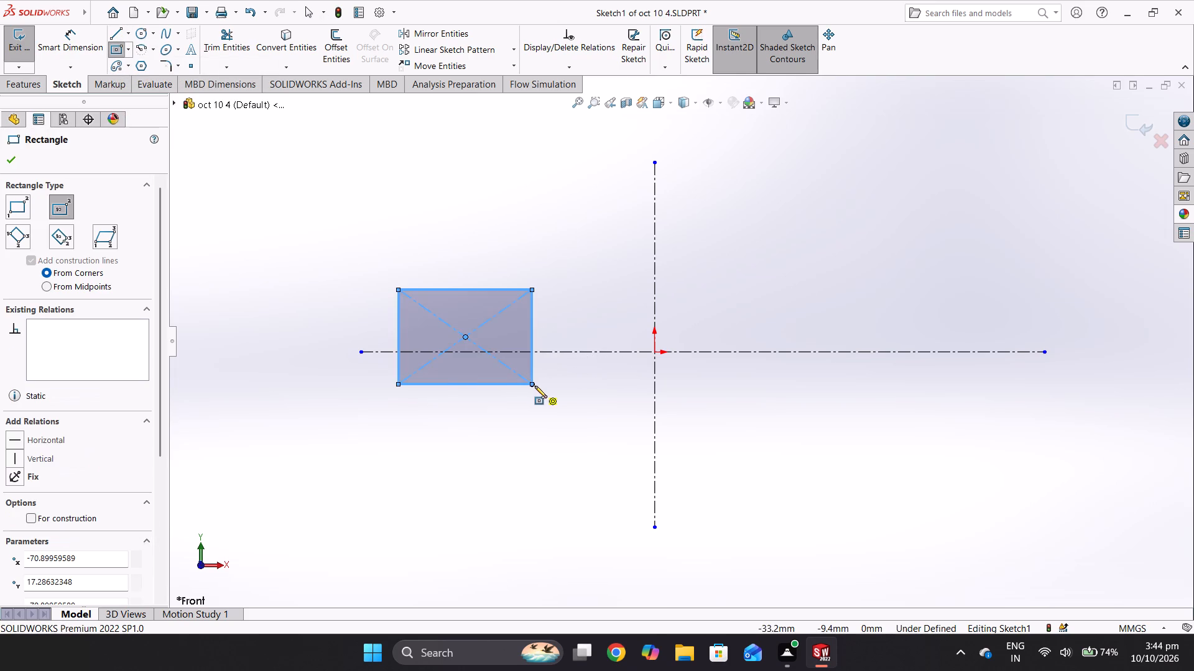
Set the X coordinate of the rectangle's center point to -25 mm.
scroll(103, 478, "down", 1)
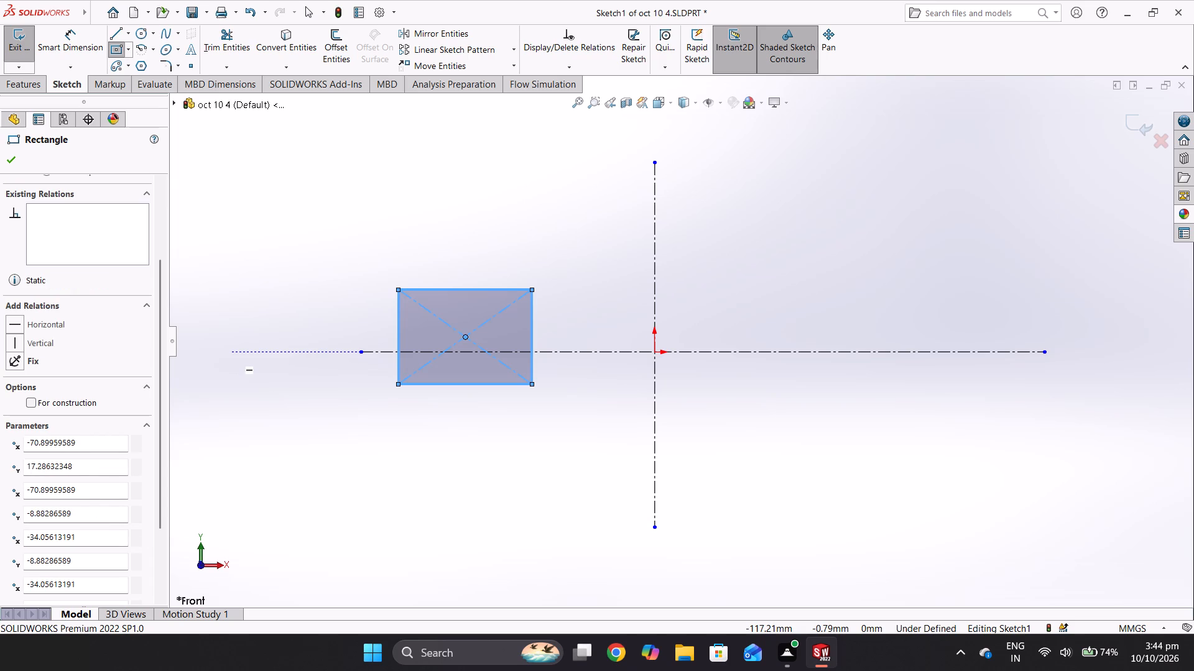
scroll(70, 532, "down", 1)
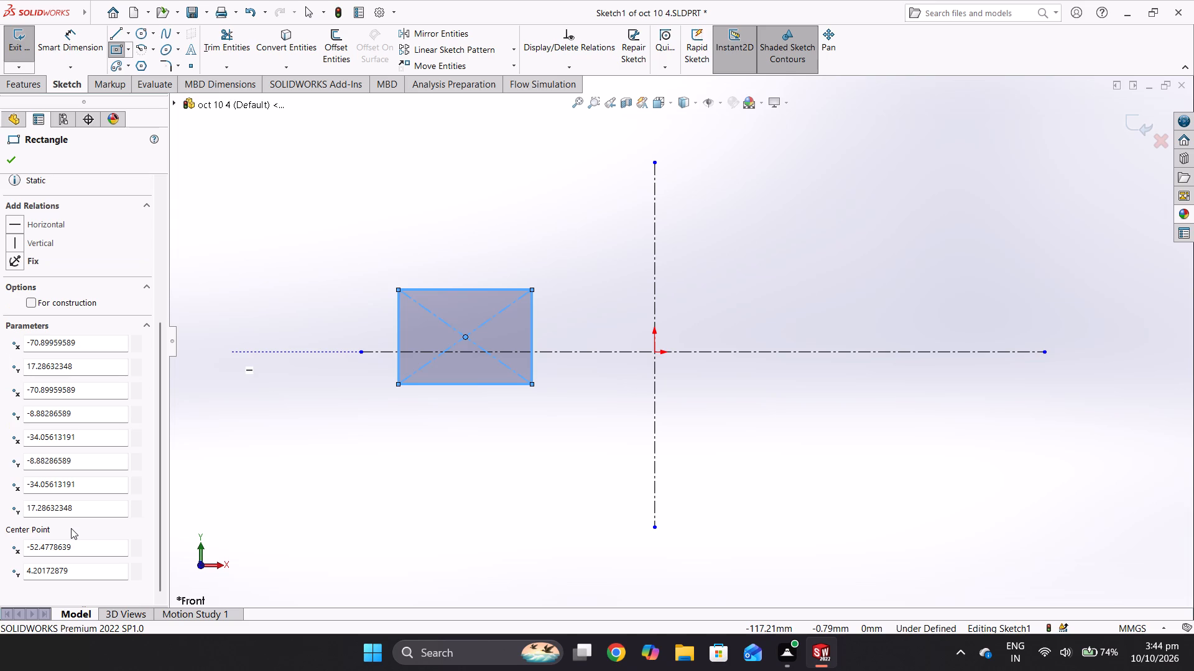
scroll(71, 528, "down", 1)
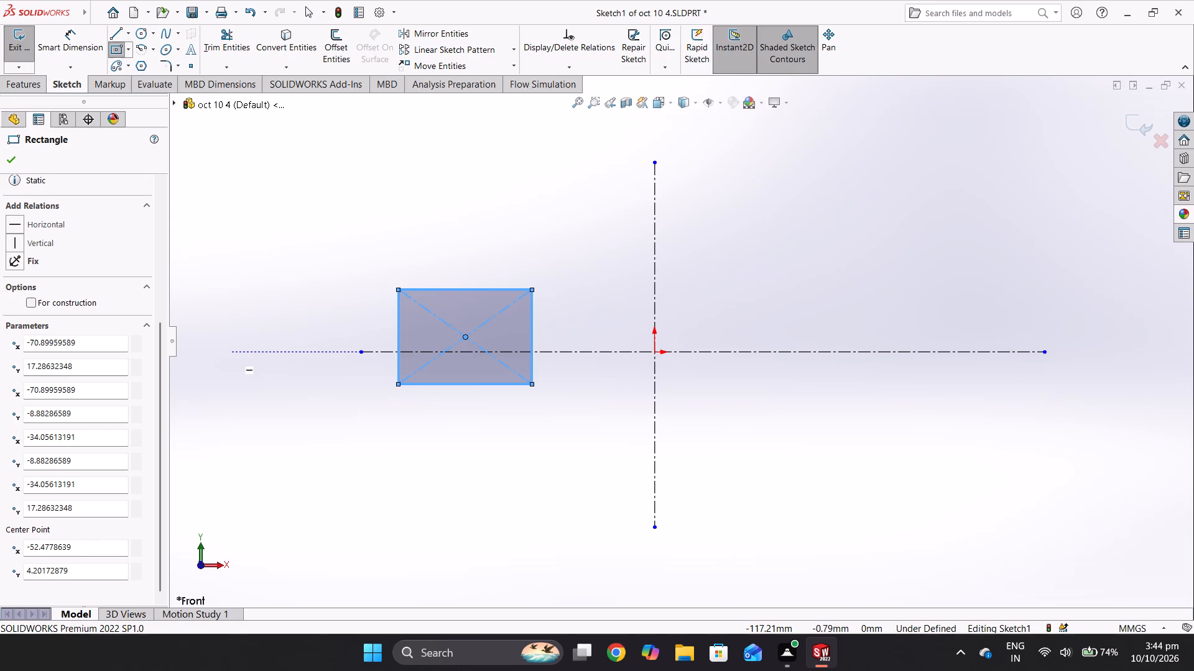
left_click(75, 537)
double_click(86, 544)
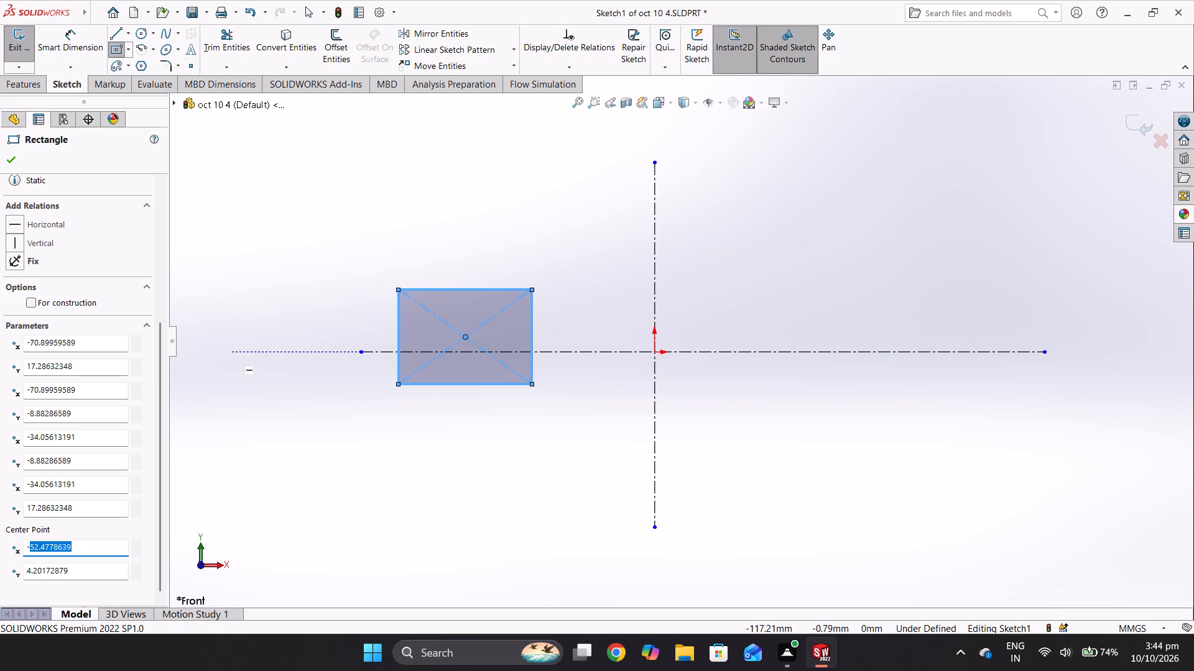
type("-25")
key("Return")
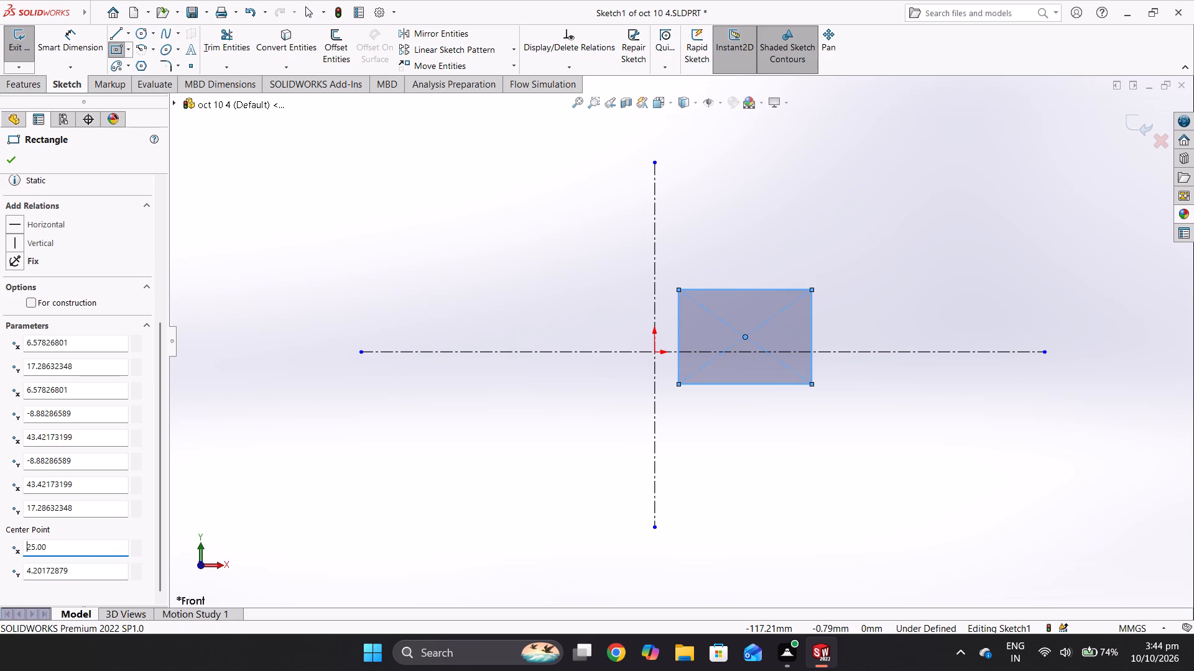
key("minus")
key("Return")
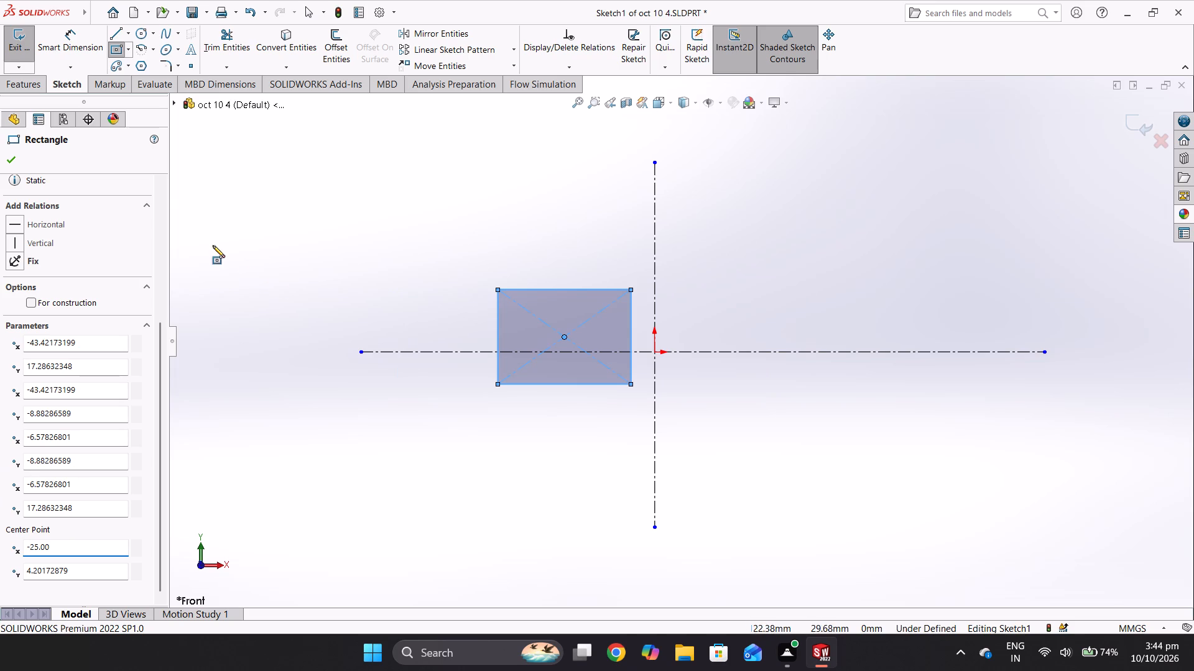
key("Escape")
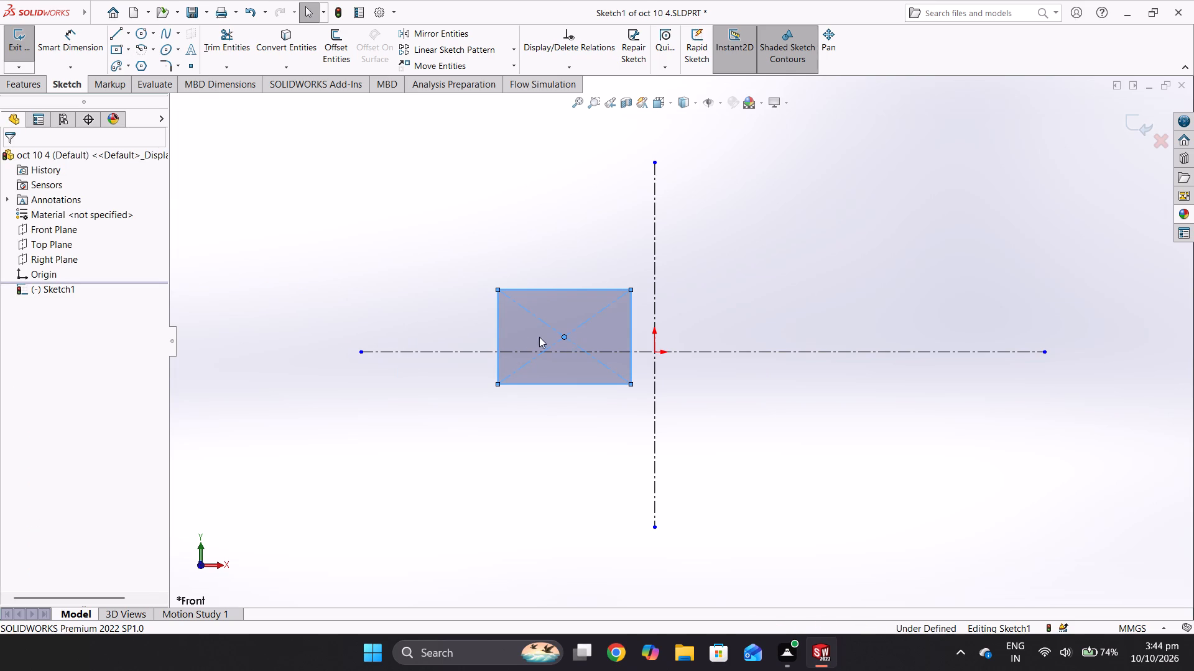
Undo the center point's coordinate change and the center rectangle, leaving only the two centerlines in the sketch.
key("ctrl+z")
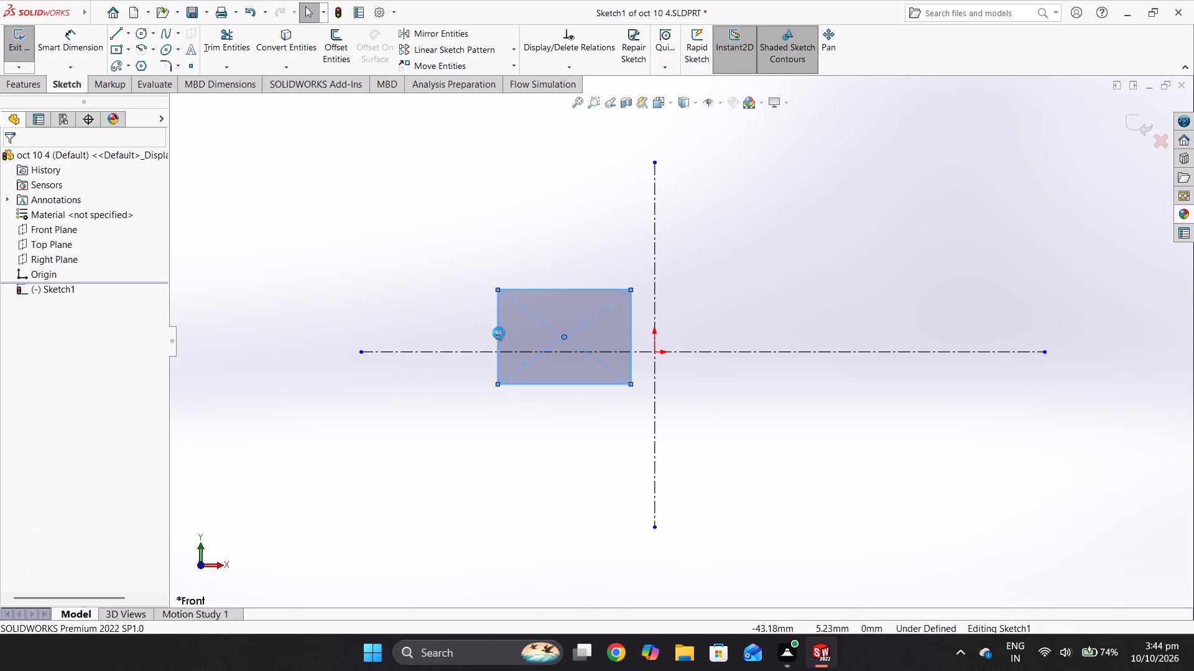
key("ctrl+z")
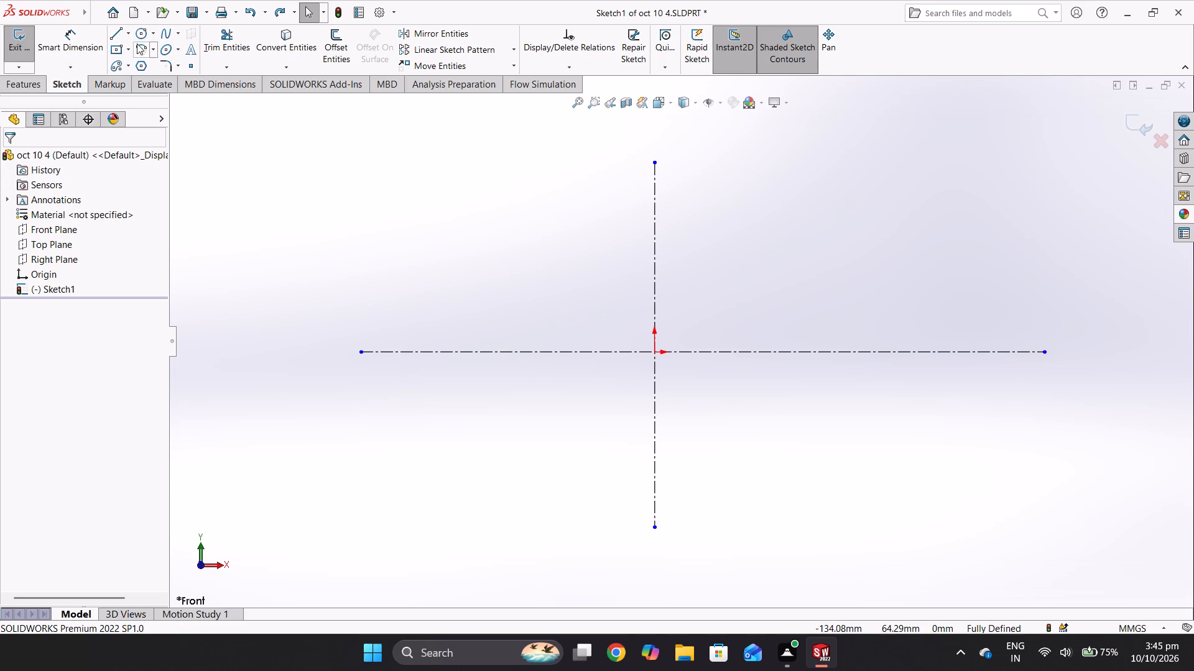
Sketch a stepped outline from the horizontal centerline's left part, rising about 12 mm, then about 24 mm, and running past the vertical centerline.
left_click(118, 37)
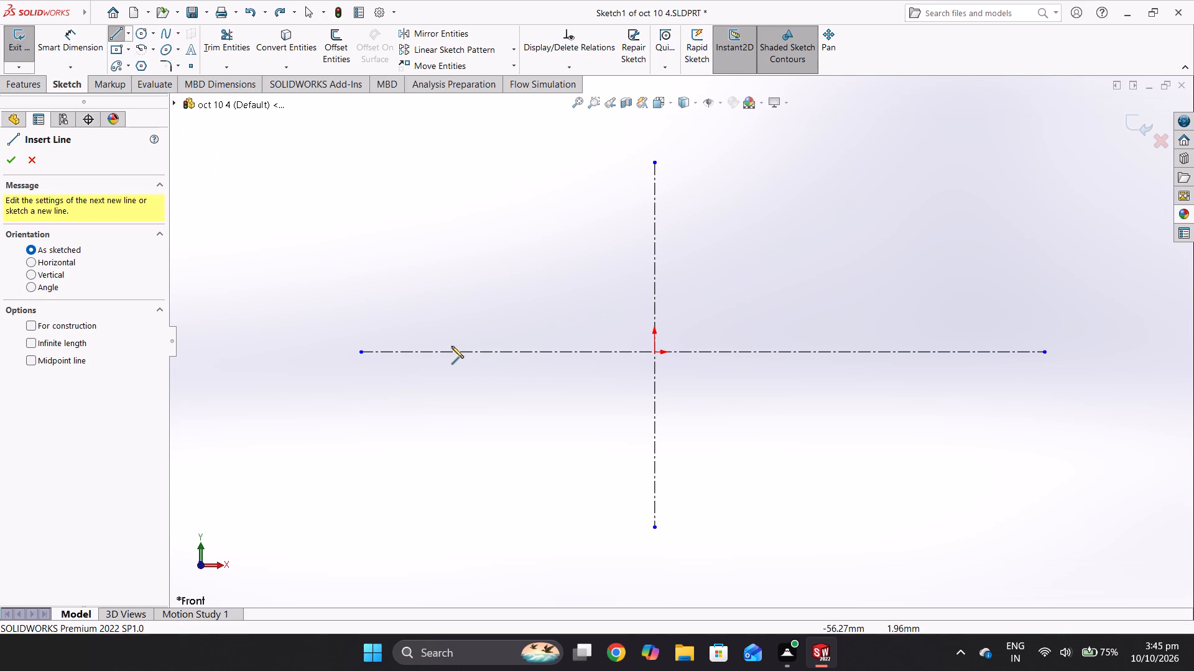
left_click_drag(451, 352, 455, 309)
left_click_drag(455, 309, 505, 313)
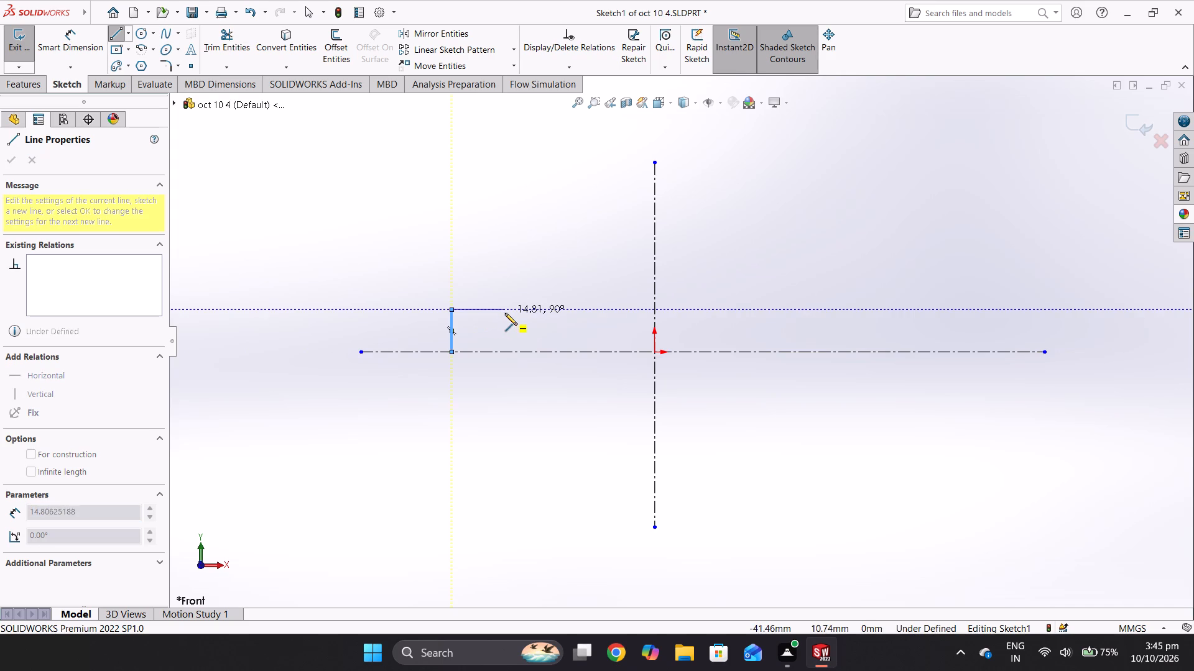
left_click_drag(505, 313, 508, 313)
left_click_drag(508, 313, 507, 255)
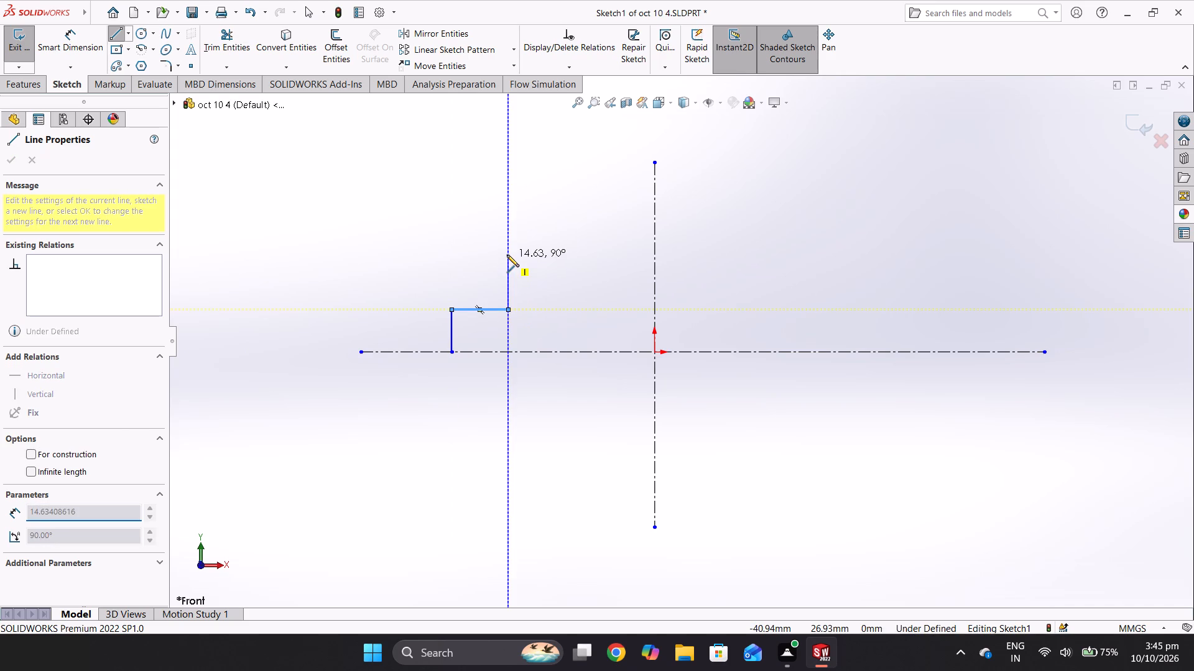
left_click_drag(507, 255, 510, 265)
left_click_drag(510, 265, 660, 267)
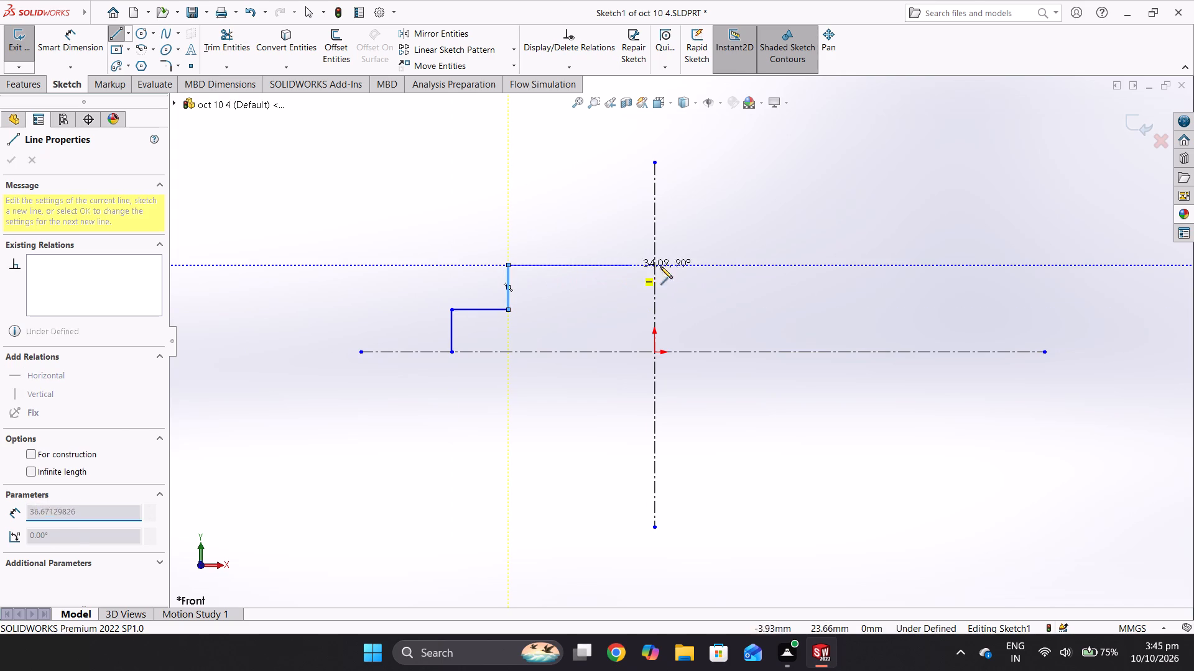
left_click_drag(660, 267, 759, 267)
Continue the outline with a short upward slope, a vertical rise, a slanted descent and a vertical of about 29 mm to the horizontal centerline.
left_click_drag(761, 266, 777, 245)
left_click_drag(777, 245, 777, 209)
left_click_drag(777, 209, 797, 237)
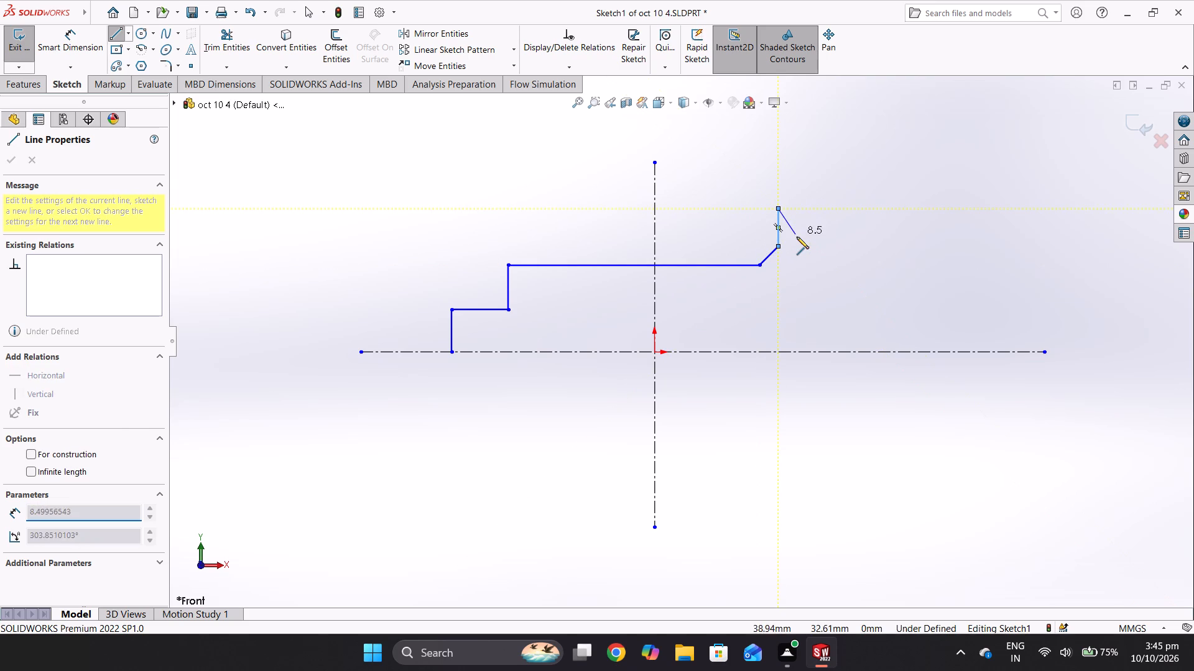
left_click_drag(797, 237, 802, 246)
left_click_drag(802, 246, 803, 278)
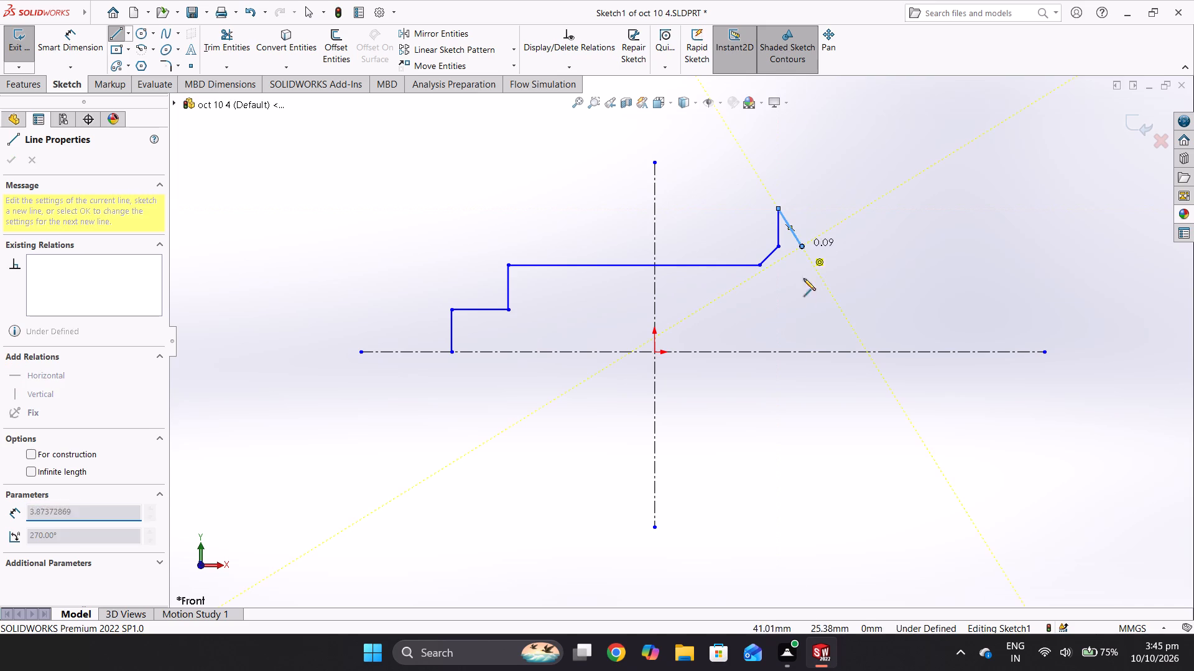
left_click_drag(803, 278, 805, 353)
right_click(774, 369)
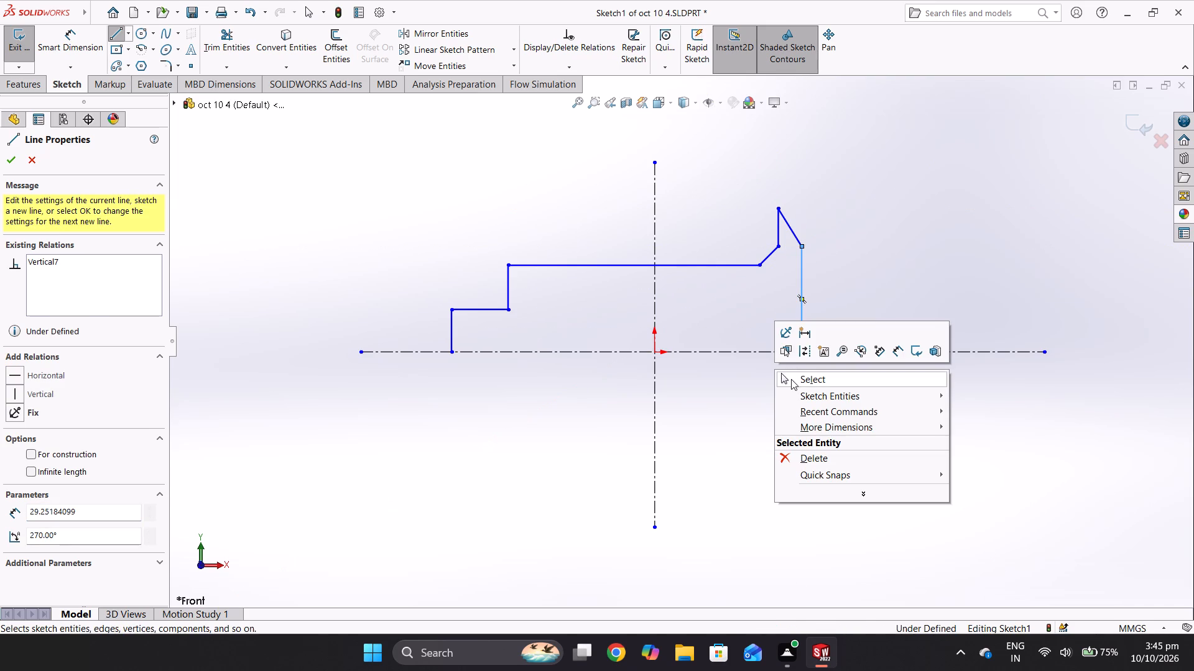
left_click(791, 379)
Sketch three vertical lines from the outline's inner corners down to the horizontal centerline, about 29, 24 and 12 mm long.
right_click_drag(821, 283, 752, 289)
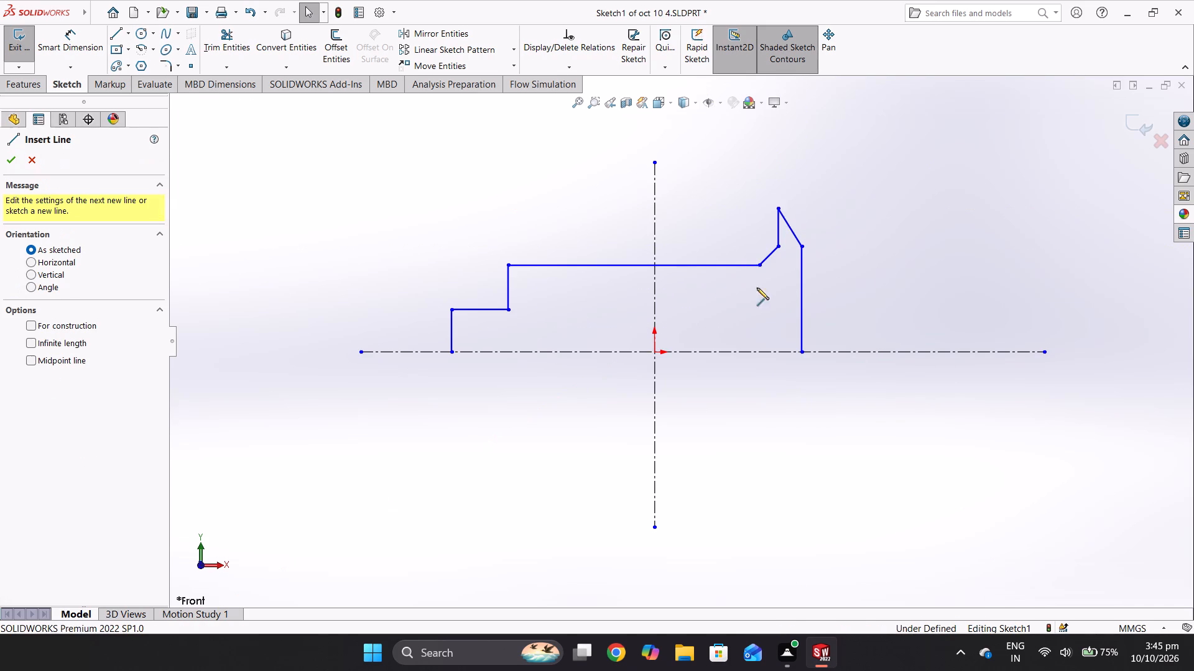
left_click_drag(776, 249, 777, 351)
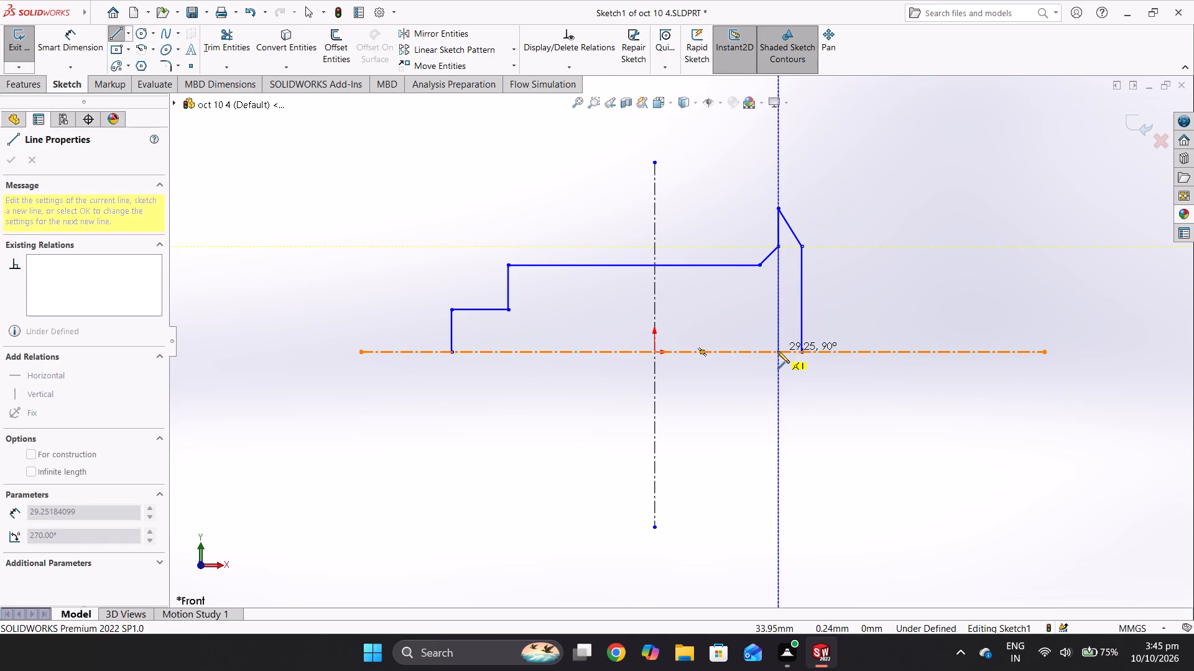
left_click_drag(777, 351, 777, 352)
right_click(784, 362)
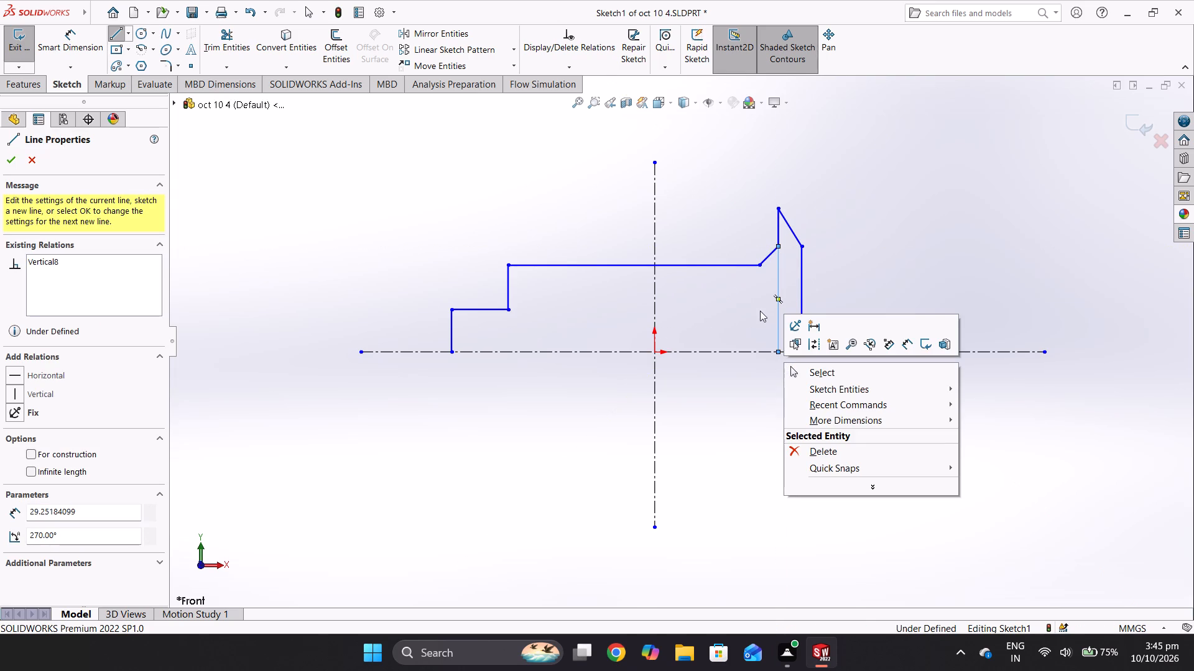
left_click_drag(757, 267, 757, 346)
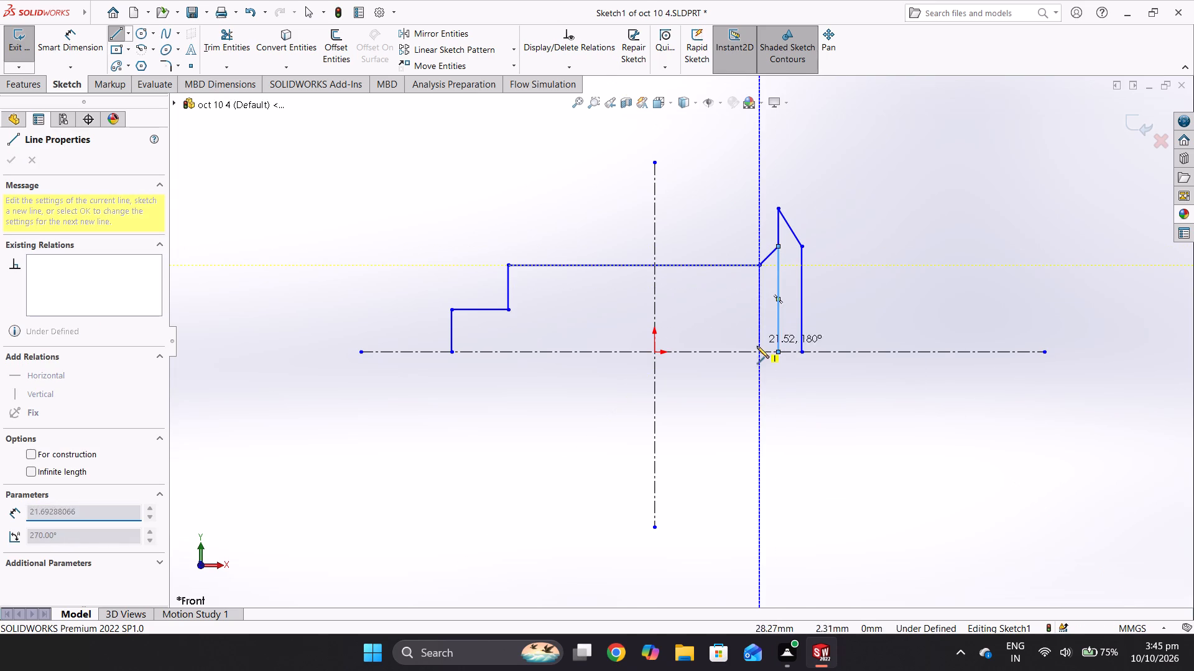
left_click_drag(757, 346, 759, 352)
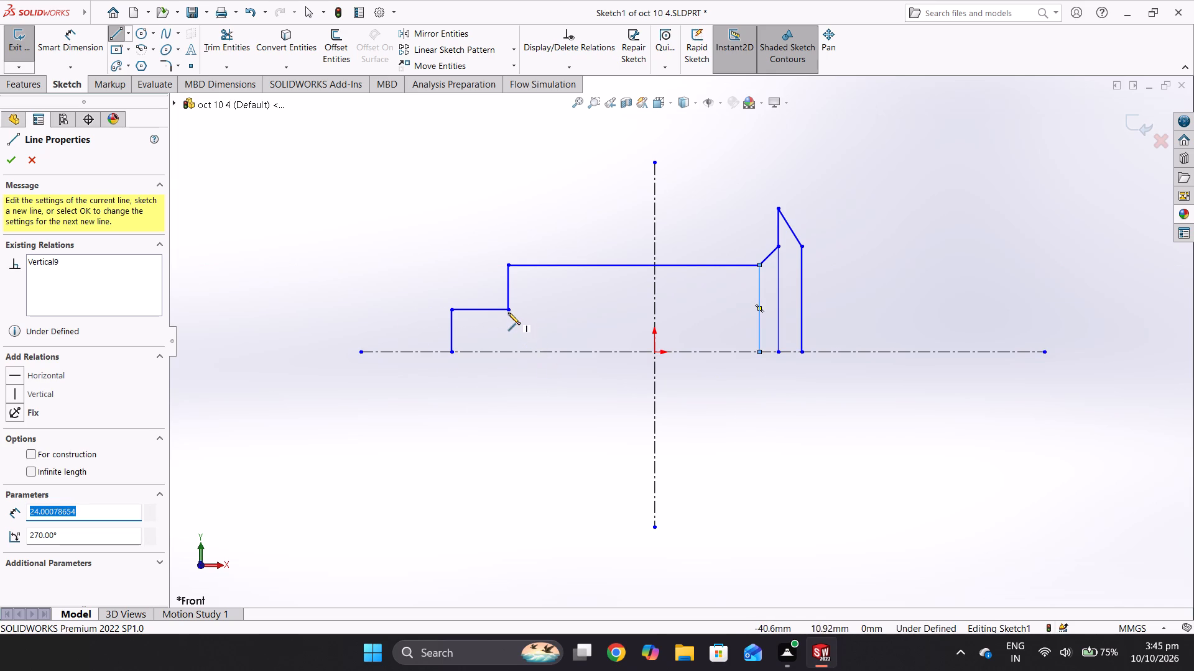
left_click_drag(508, 312, 508, 333)
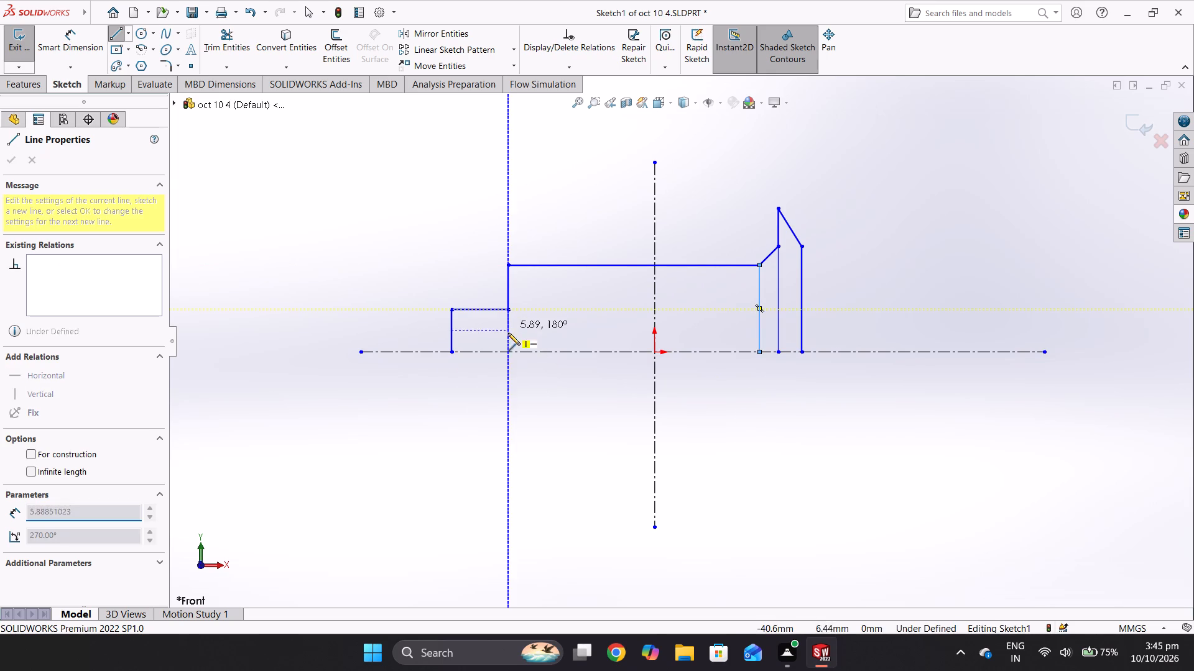
left_click_drag(508, 333, 507, 353)
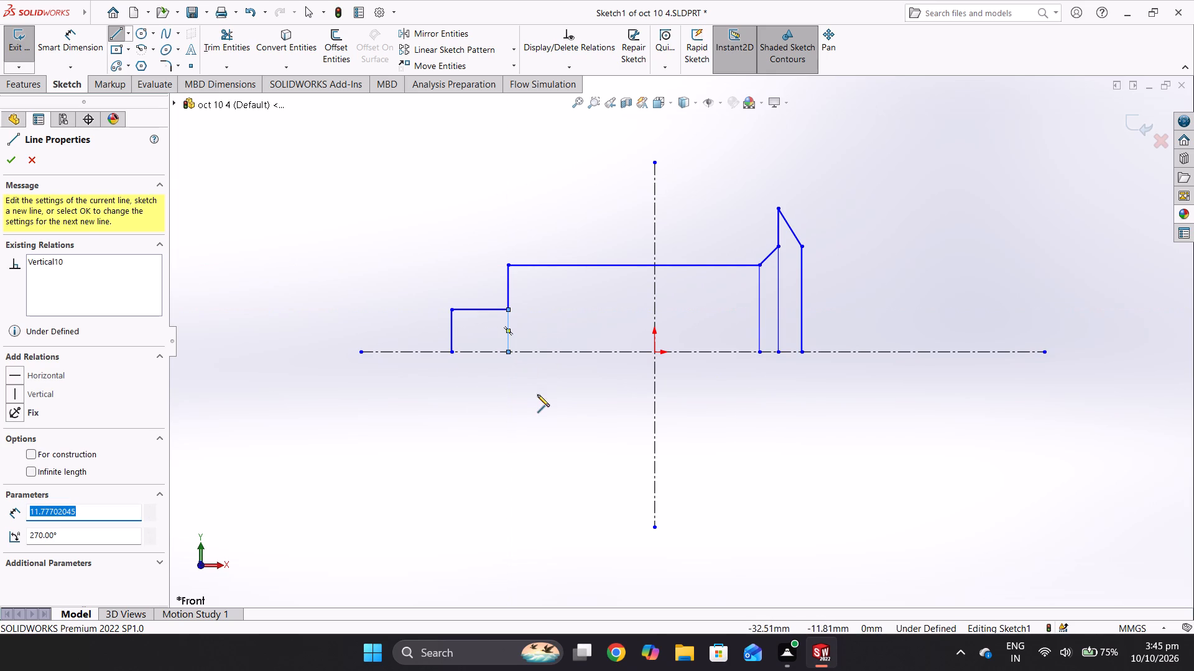
right_click(524, 375)
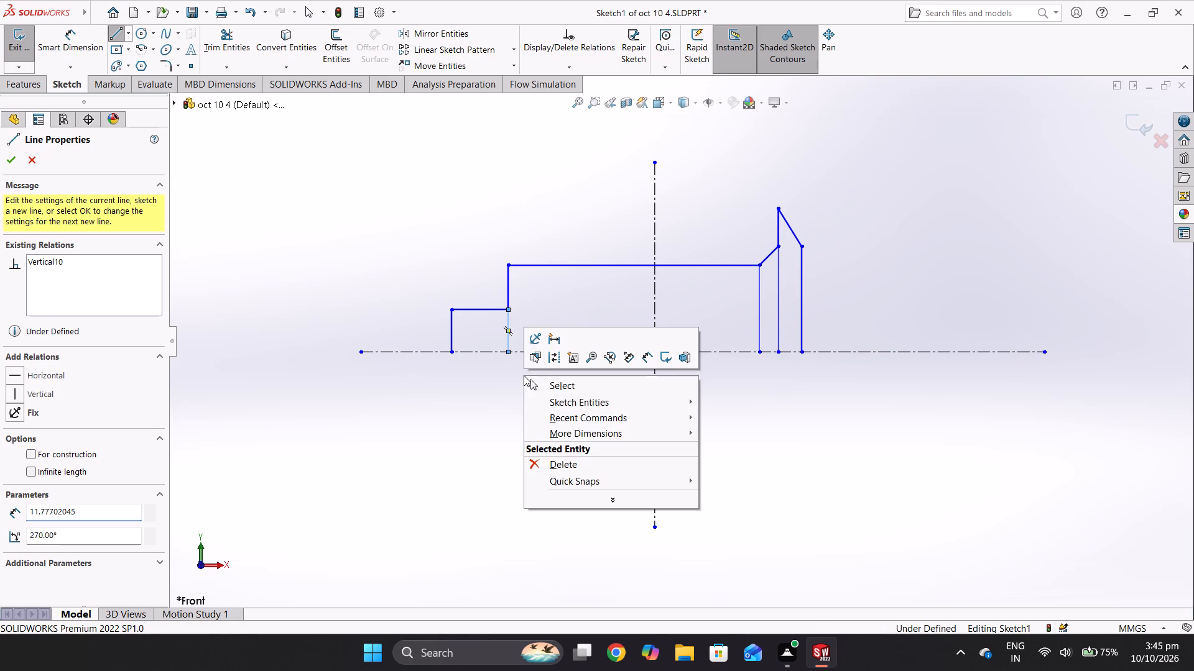
left_click(541, 385)
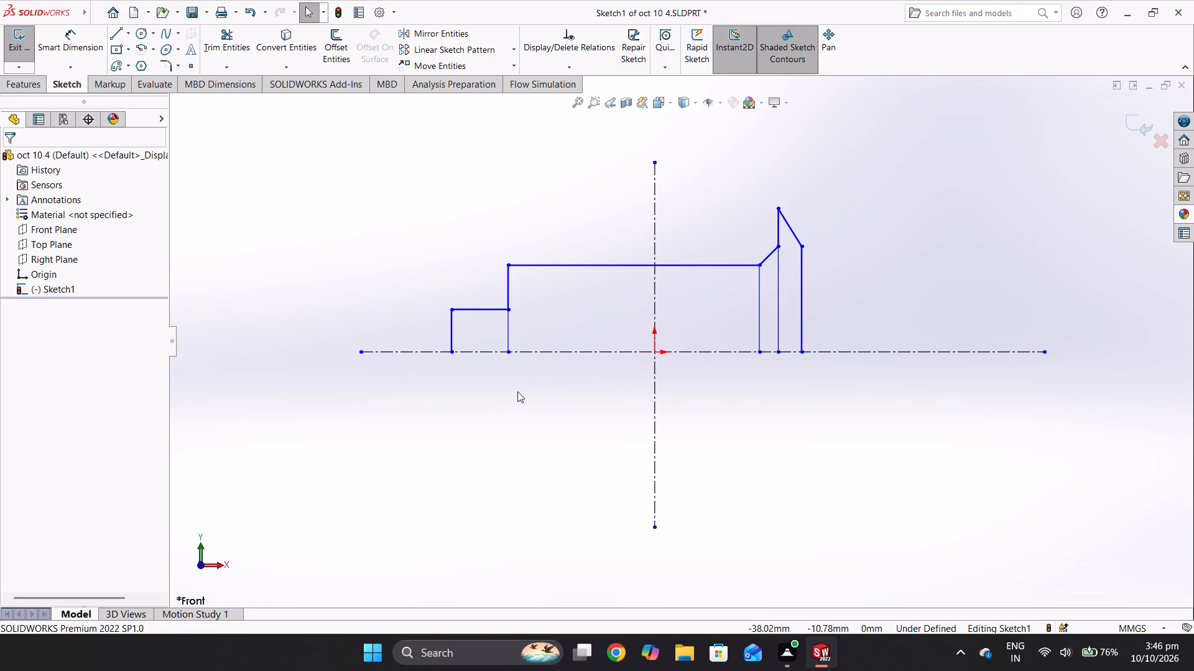
Dimension the height of the outline's left end vertical line as 7.5 mm.
left_click(73, 48)
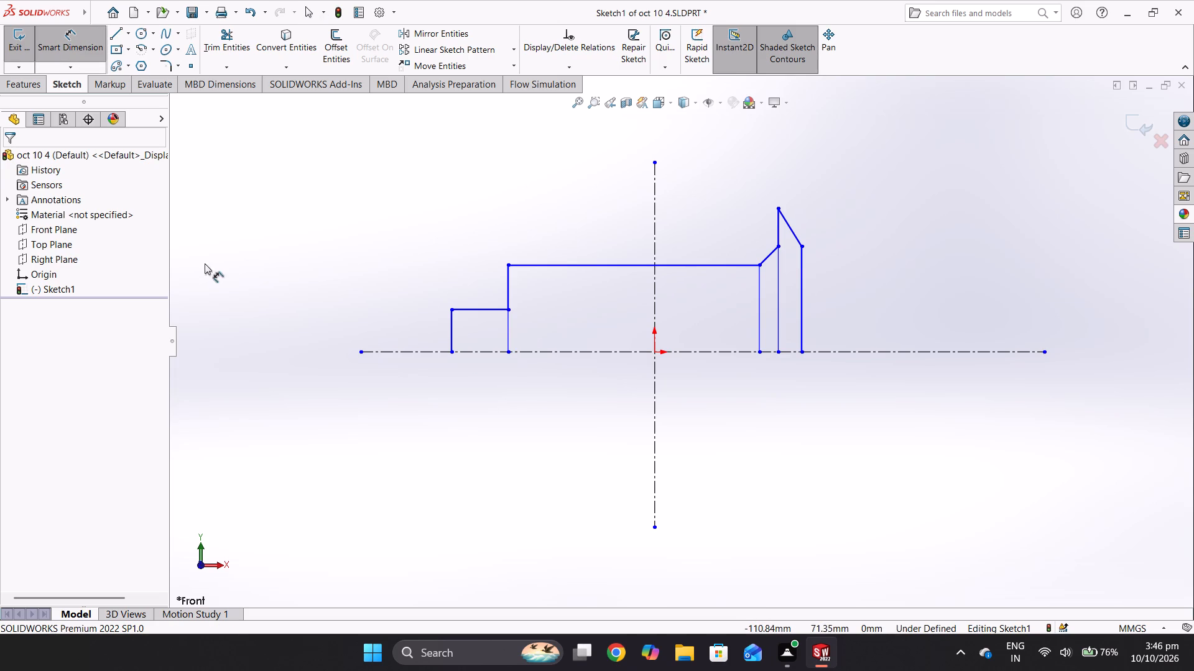
left_click(452, 349)
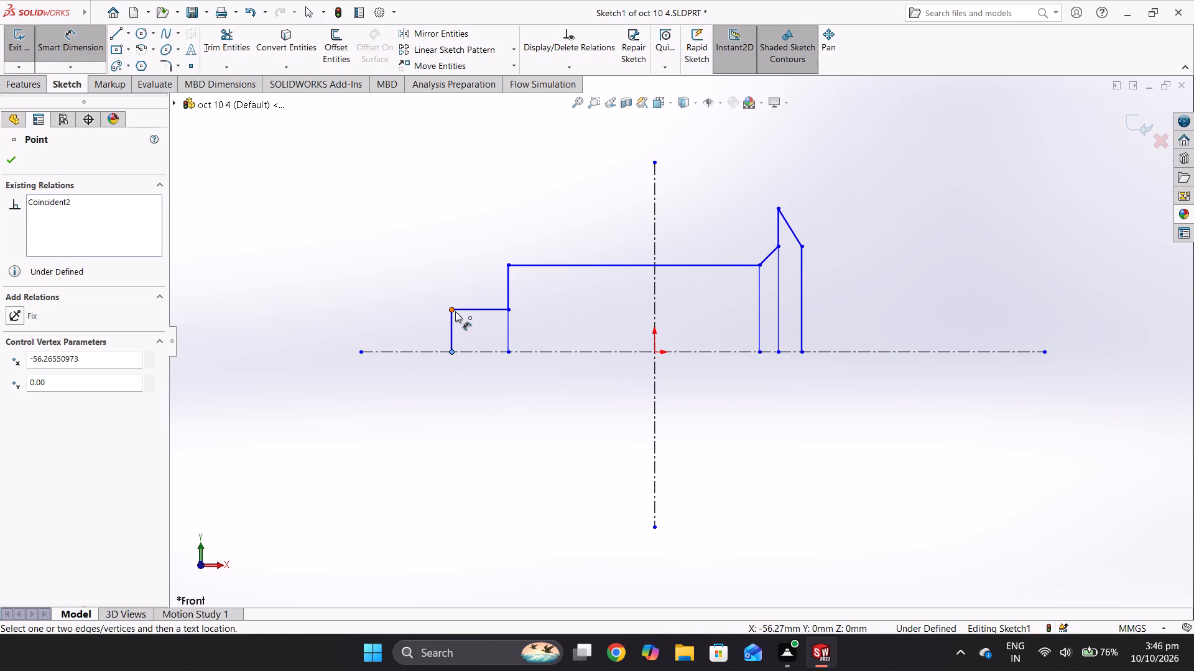
left_click(454, 309)
left_click(316, 322)
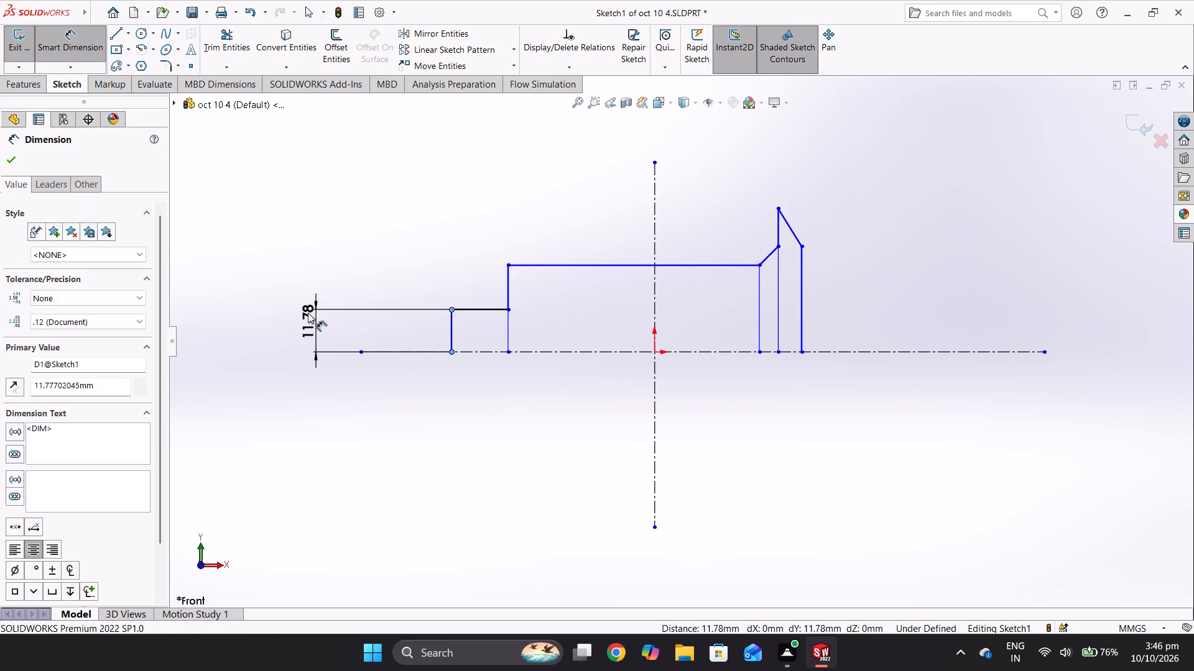
key("7")
type(".5")
key("Return")
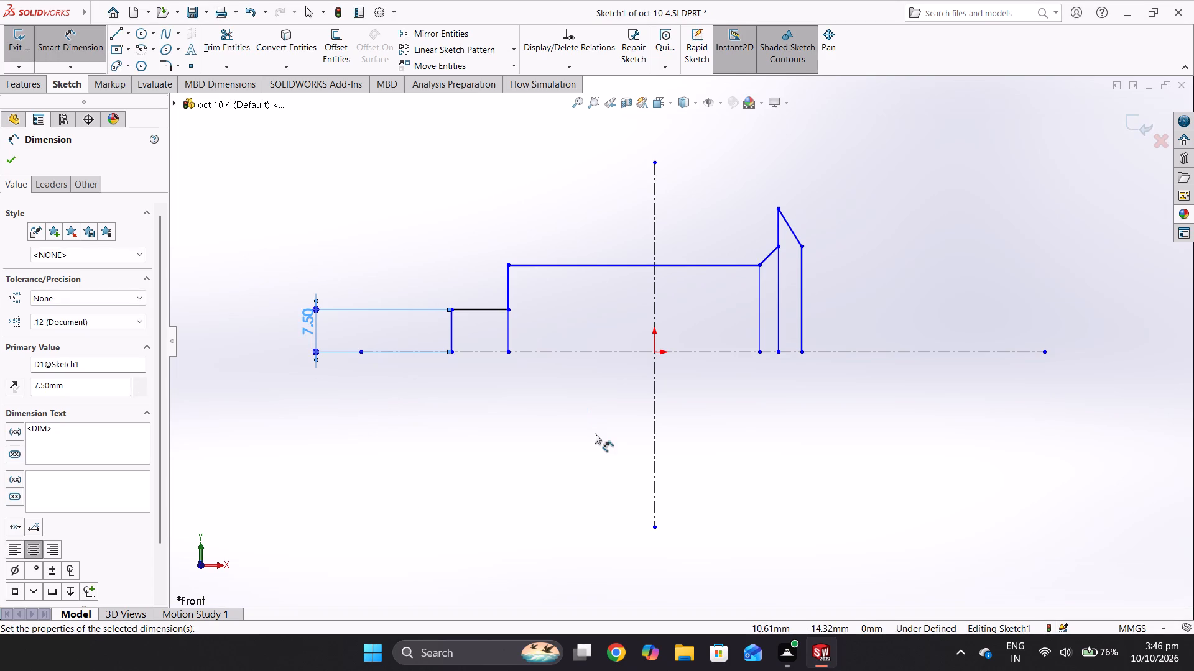
Dimension the length of the lower step's horizontal line as 25 mm.
left_click(471, 309)
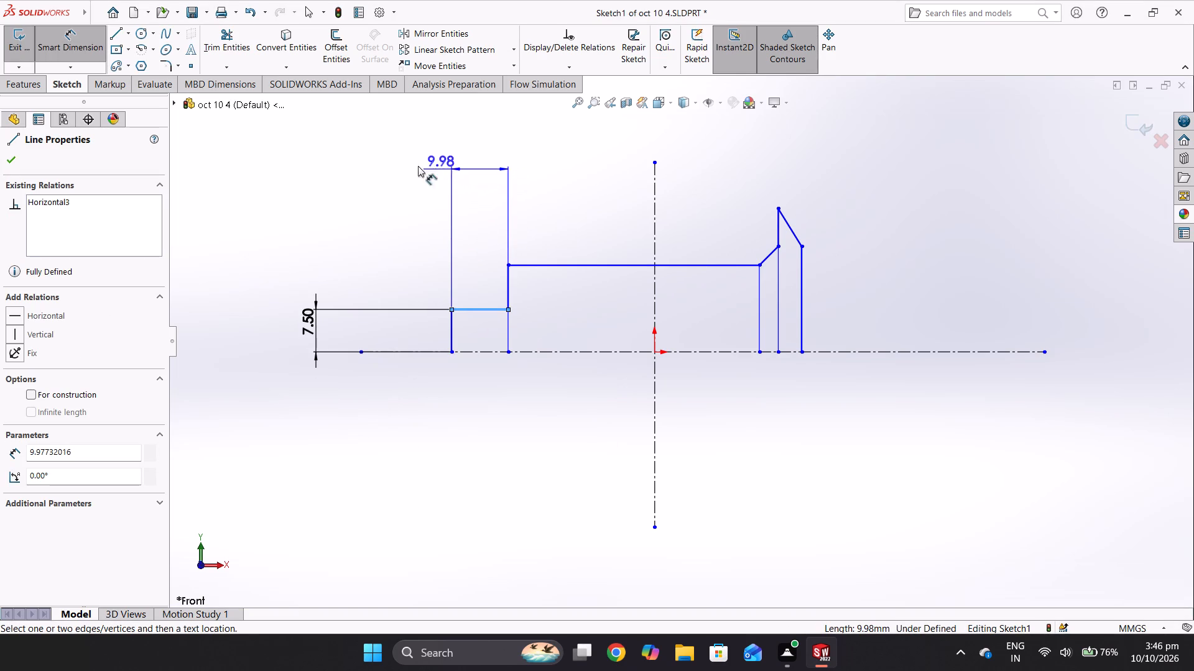
left_click(391, 170)
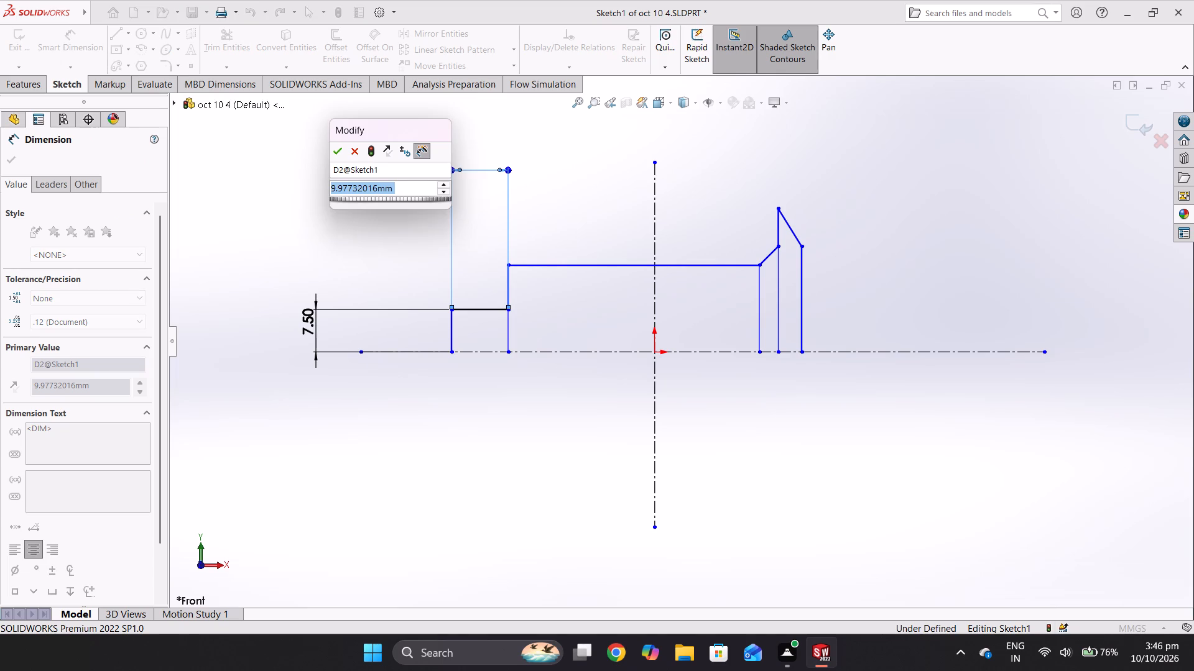
type("25")
key("Return")
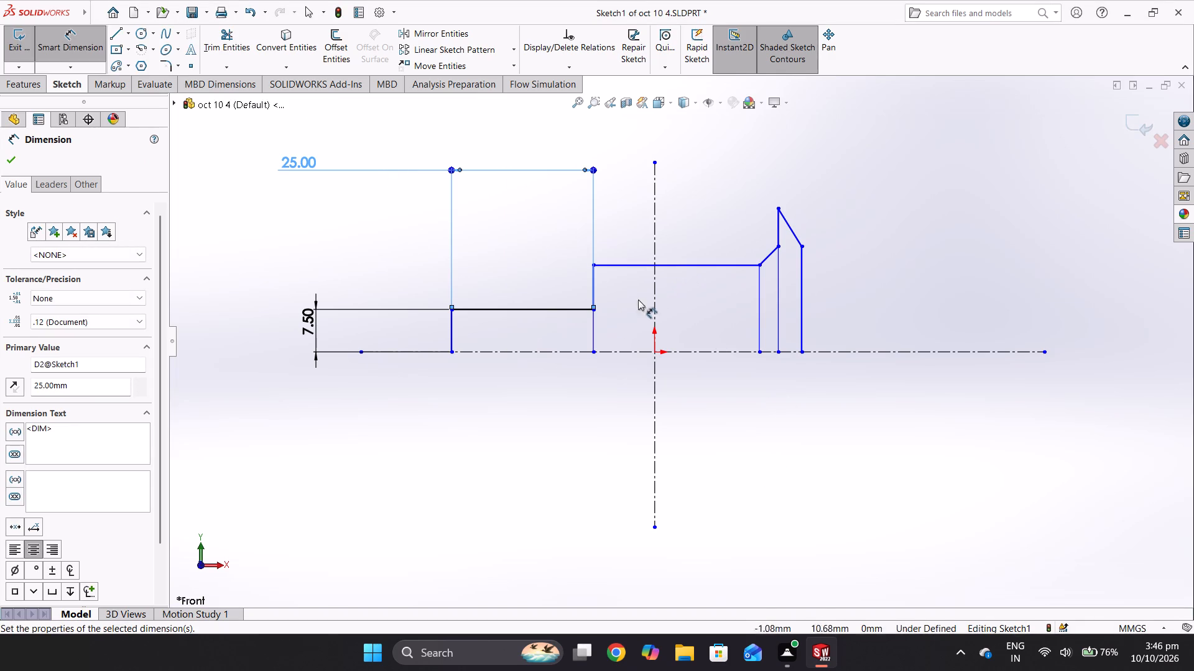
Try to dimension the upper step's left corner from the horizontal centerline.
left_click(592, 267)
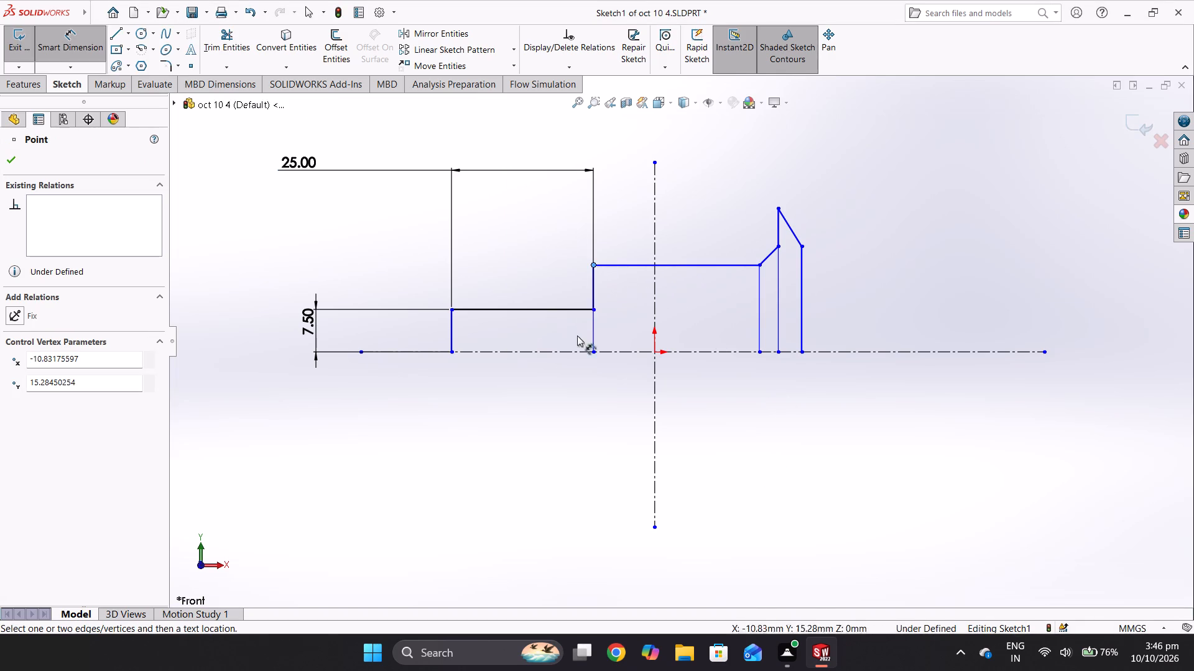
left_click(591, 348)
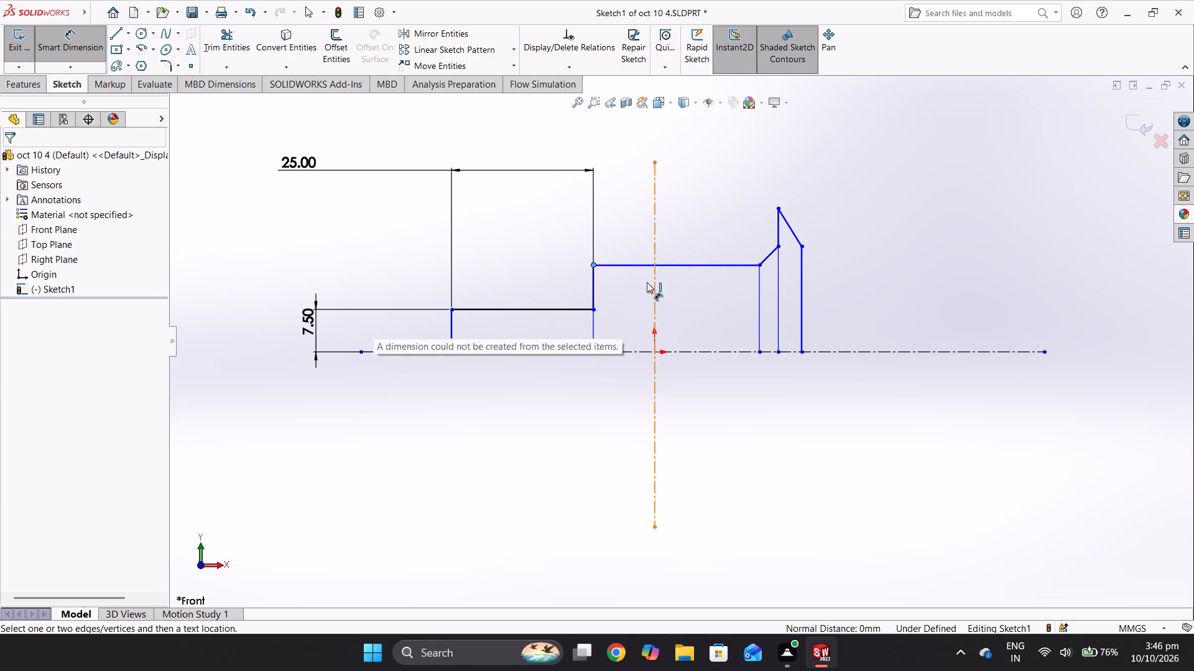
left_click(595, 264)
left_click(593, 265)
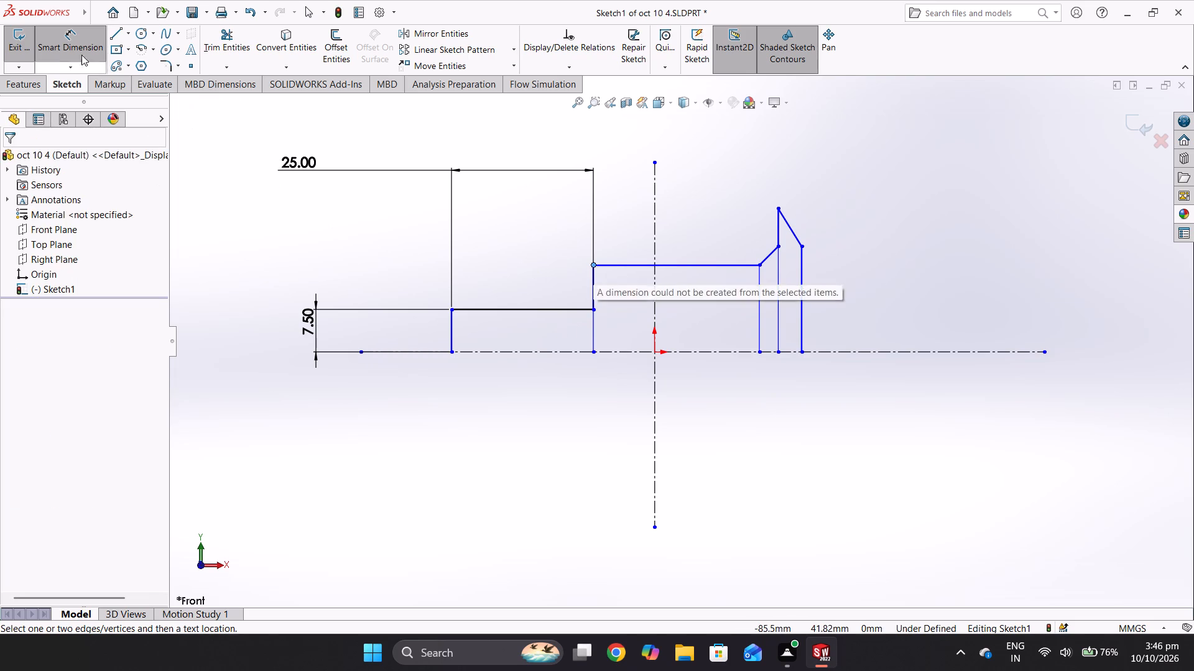
Dimension the height of the upper step's left corner above the horizontal centerline as 20 mm.
left_click(59, 39)
left_click(90, 40)
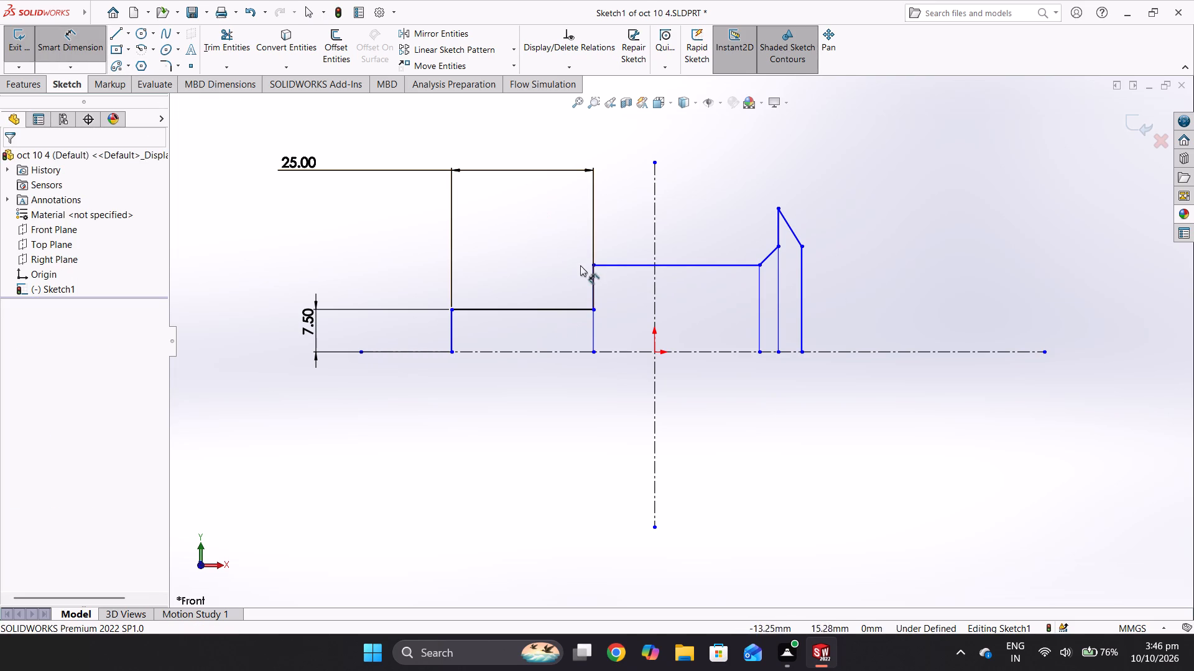
left_click(592, 266)
left_click(594, 349)
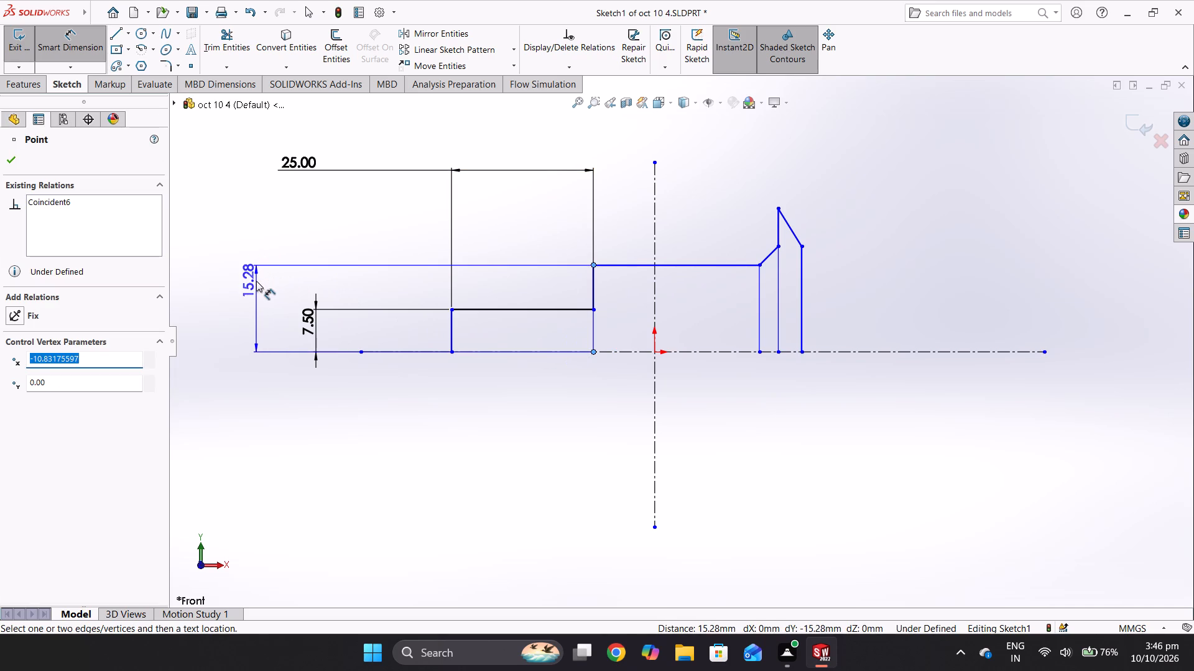
left_click(256, 281)
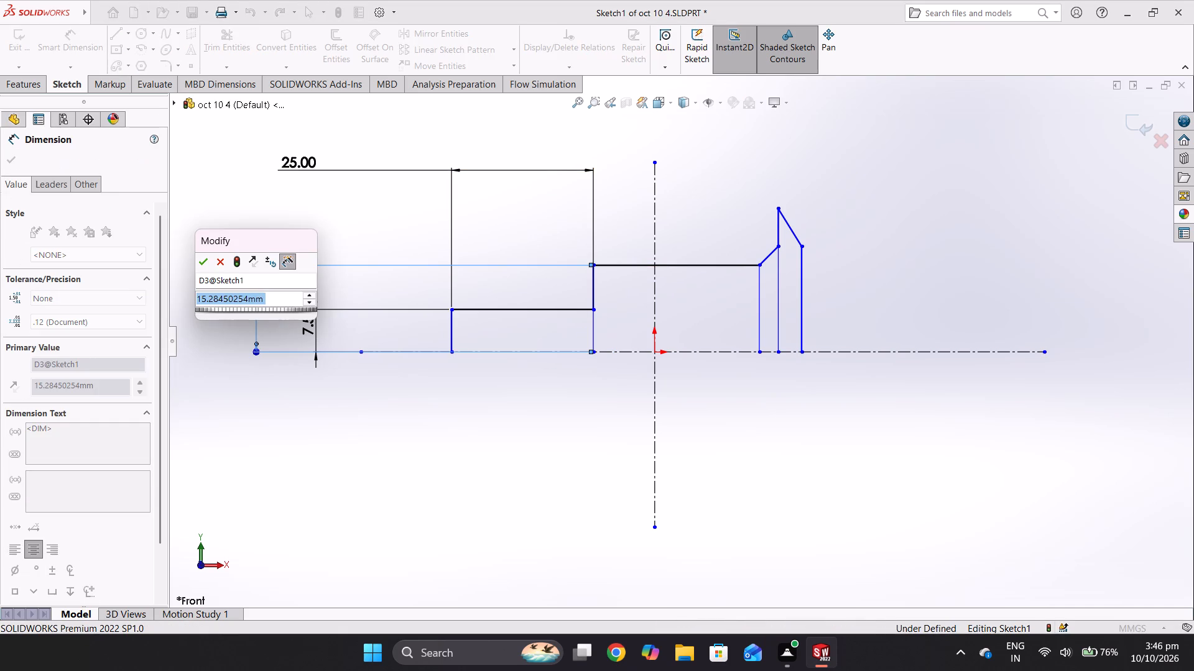
type("20")
key("Return")
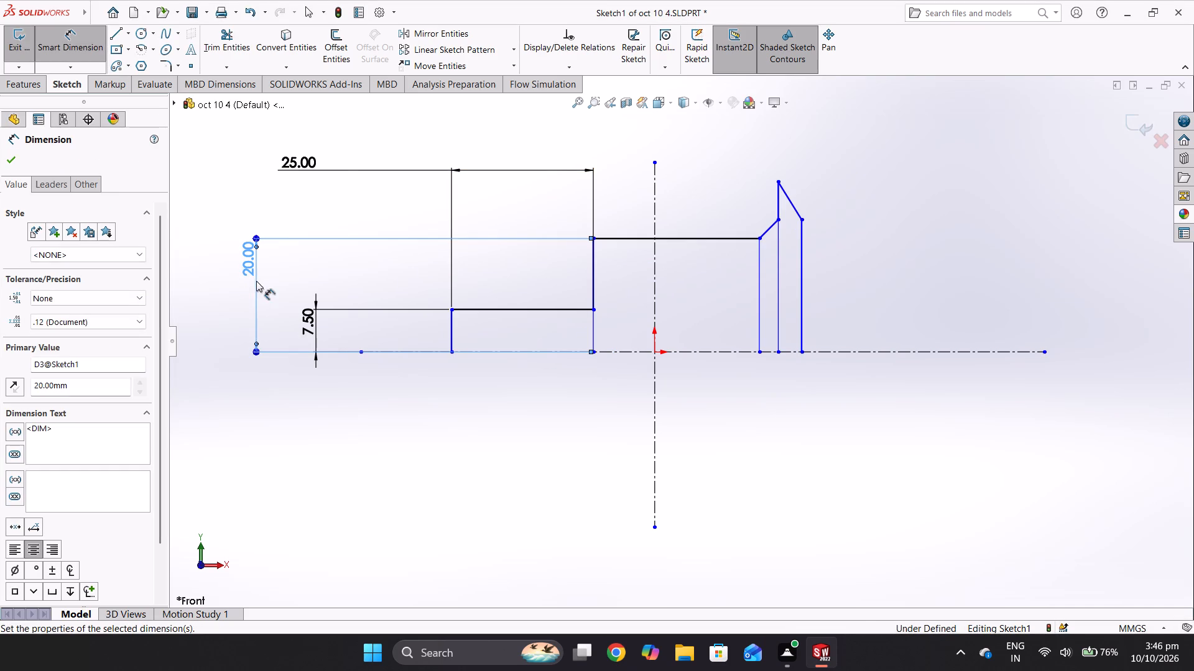
Start dimensioning the length of the upper step's long horizontal line.
left_click(657, 237)
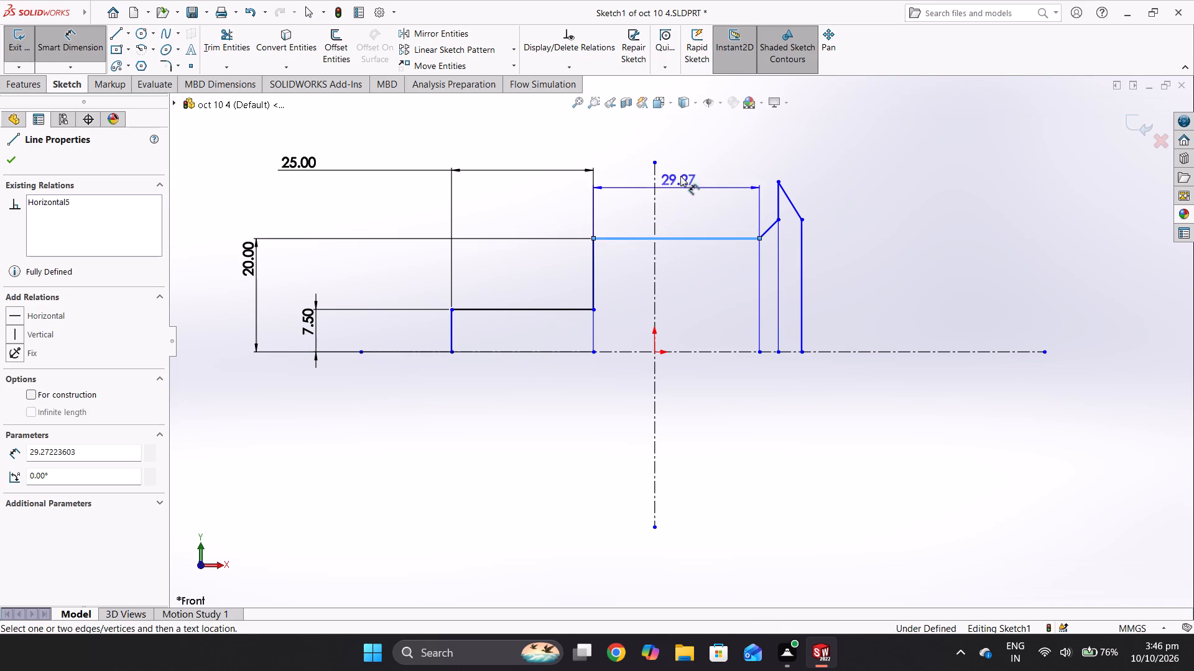
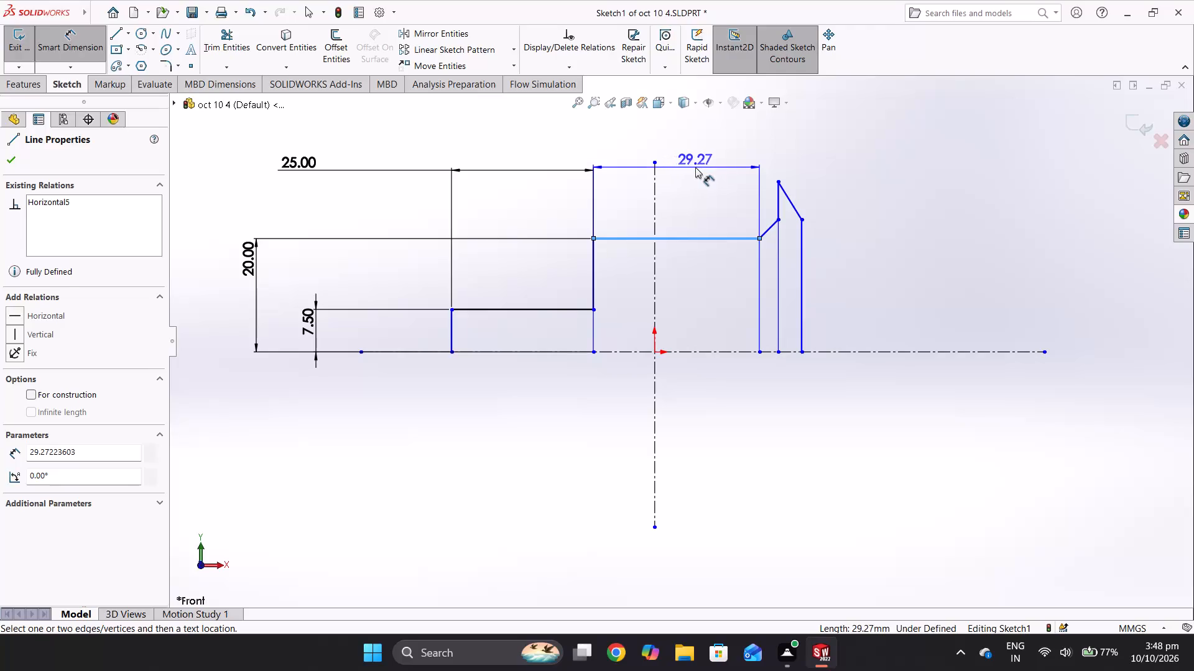
Dimension the length of the upper step's long horizontal line as 115 mm.
left_click(695, 167)
type("115")
key("Return")
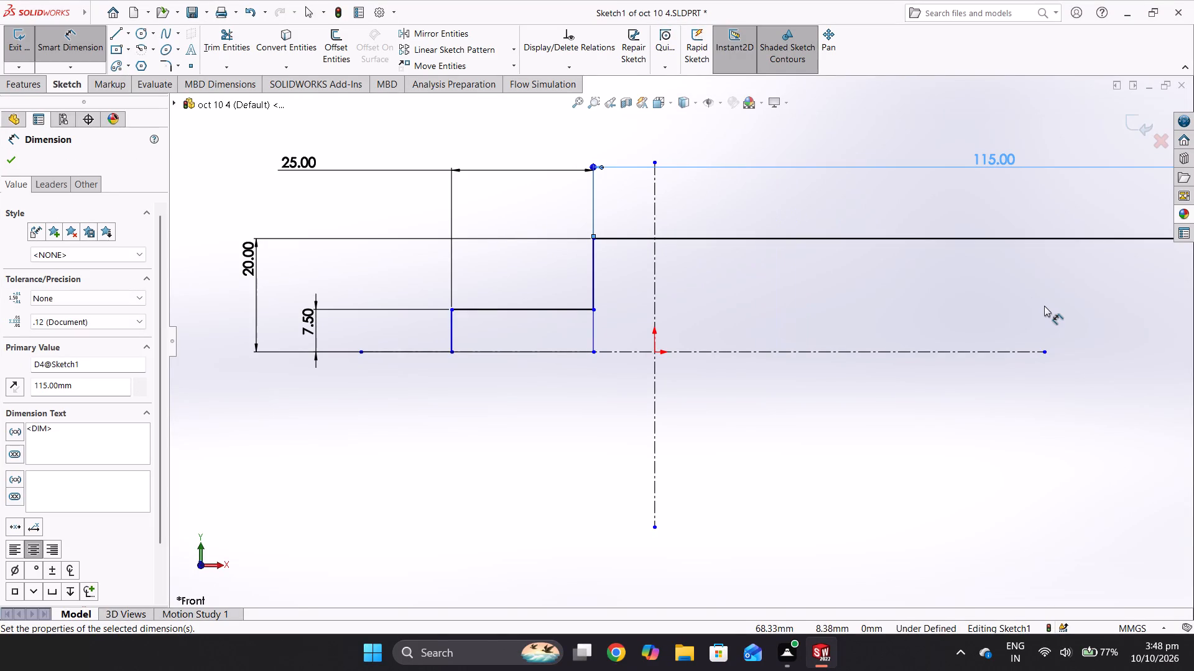
Extend the horizontal centerline past the flared end with a collinear centerline about 80 mm long from its existing endpoint.
scroll(1044, 289, "down", 3)
scroll(1043, 289, "up", 4)
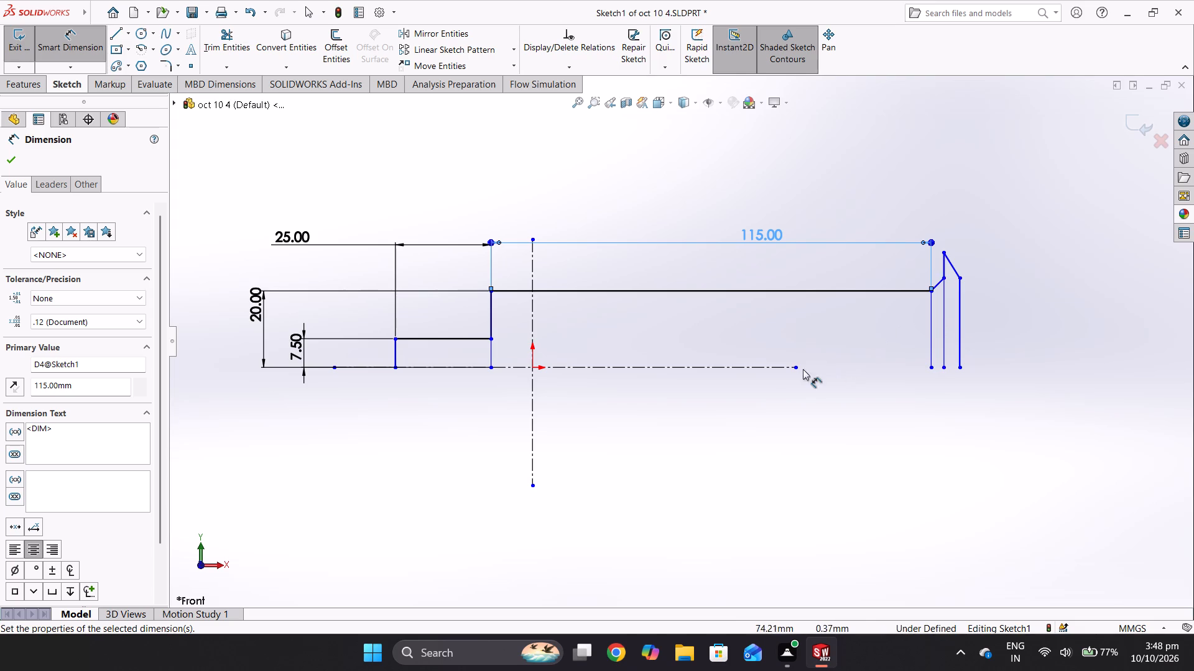
left_click(131, 37)
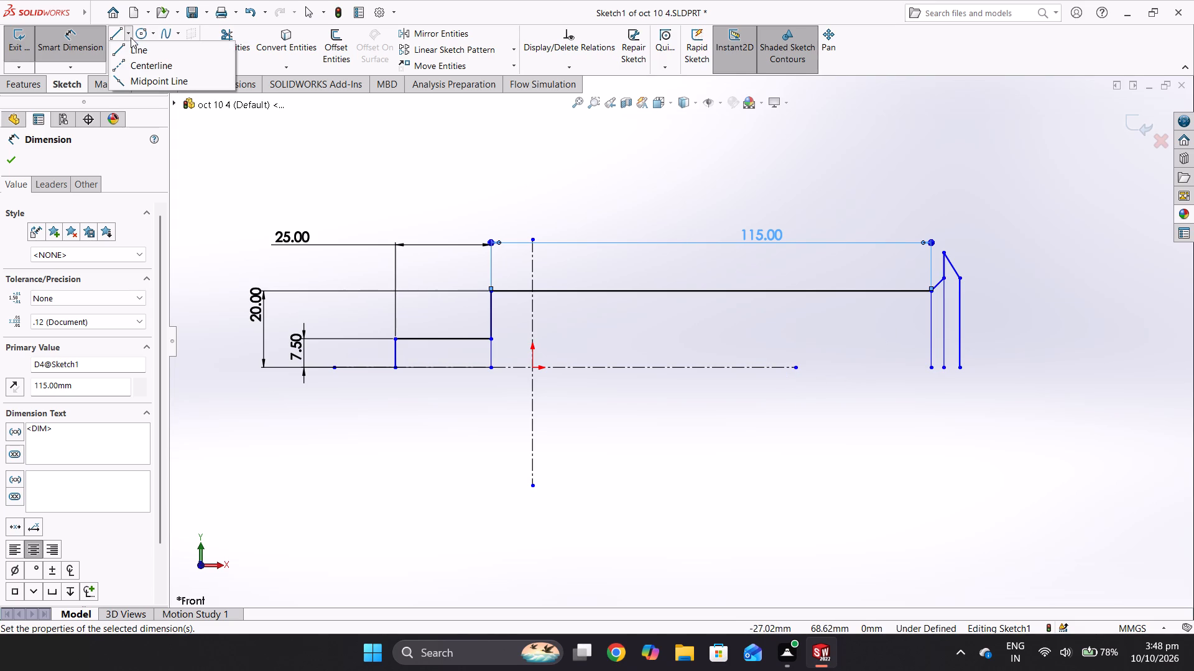
left_click(136, 64)
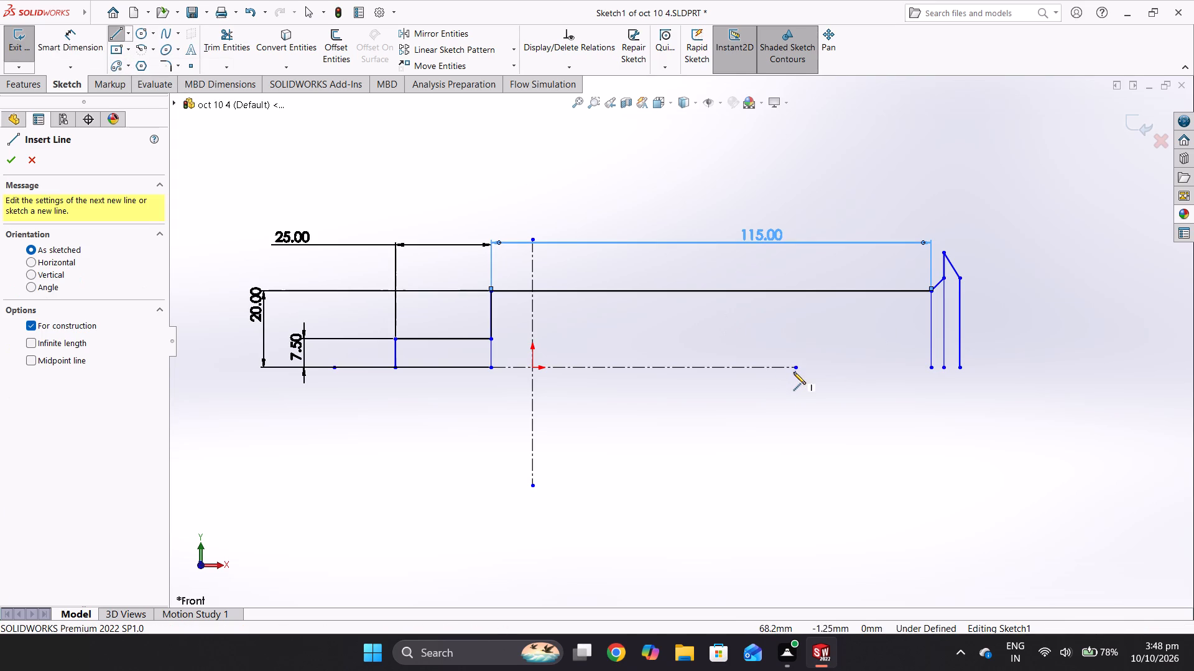
left_click(795, 368)
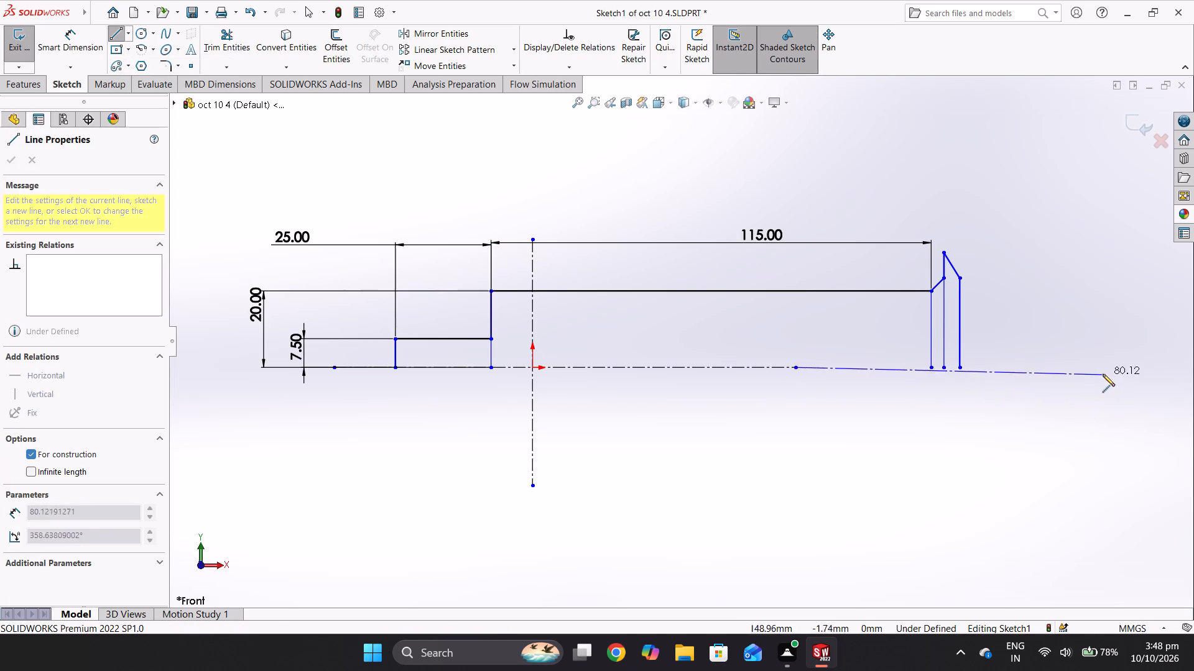
left_click(1106, 365)
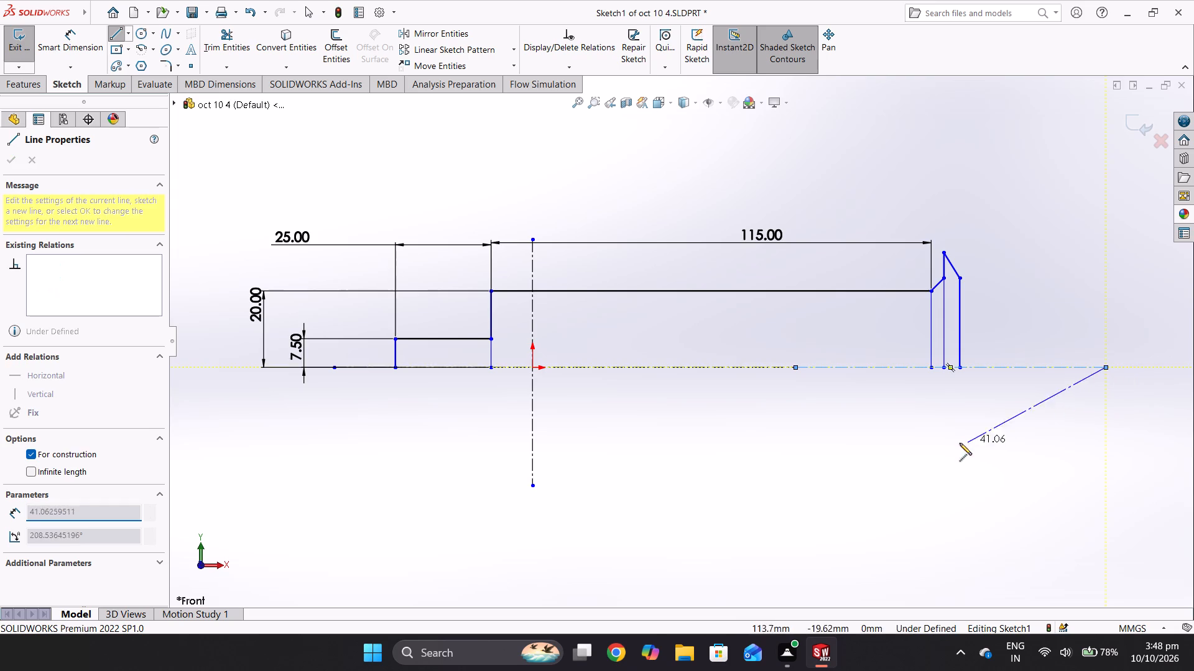
scroll(958, 379, "down", 8)
scroll(831, 359, "down", 3)
scroll(827, 359, "up", 8)
right_click(854, 375)
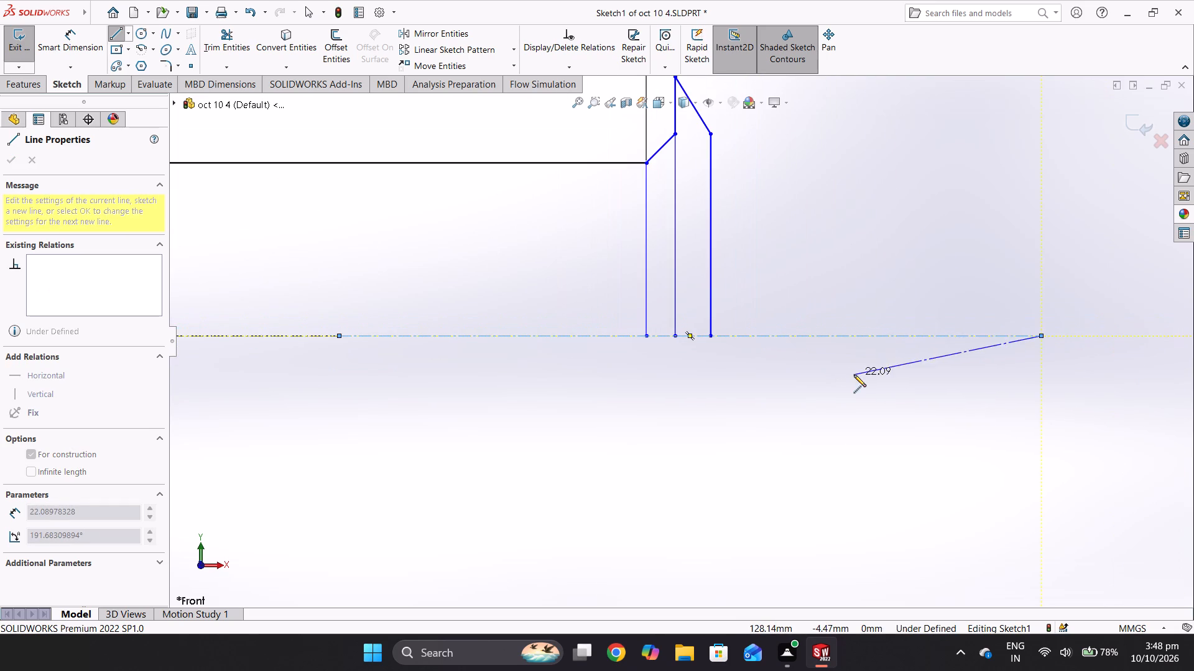
left_click(864, 385)
Dimension the horizontal distance between the lower endpoints of the flared end's first and second vertical lines as 10 mm.
scroll(796, 372, "down", 1)
scroll(798, 375, "up", 2)
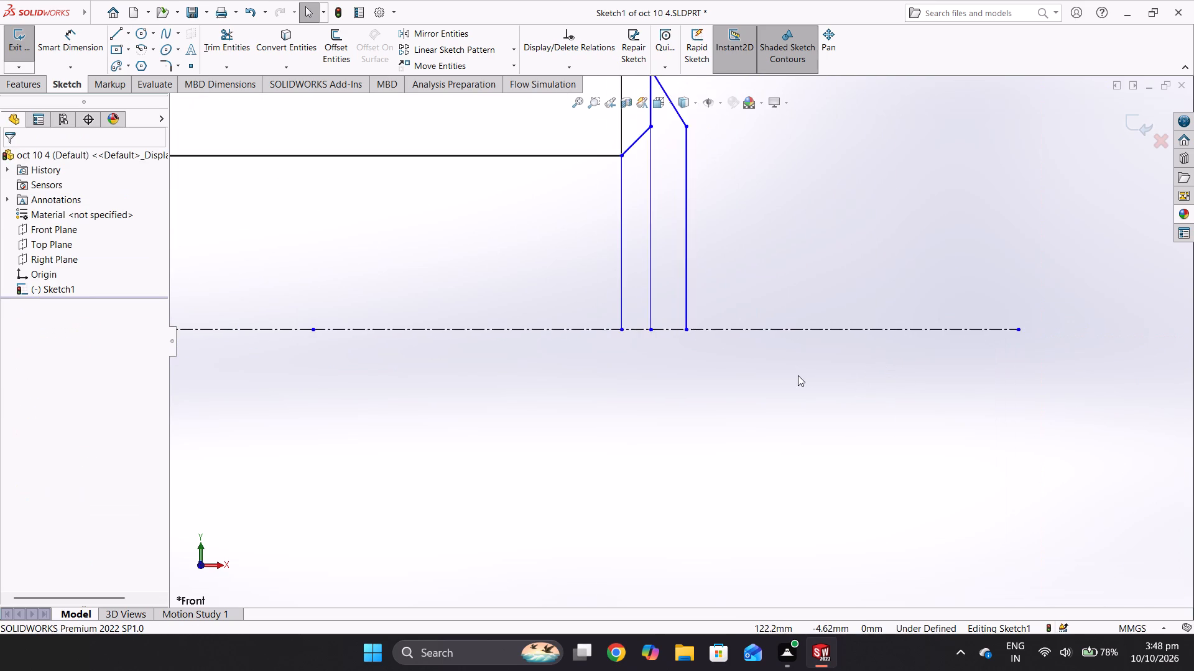
scroll(798, 375, "up", 3)
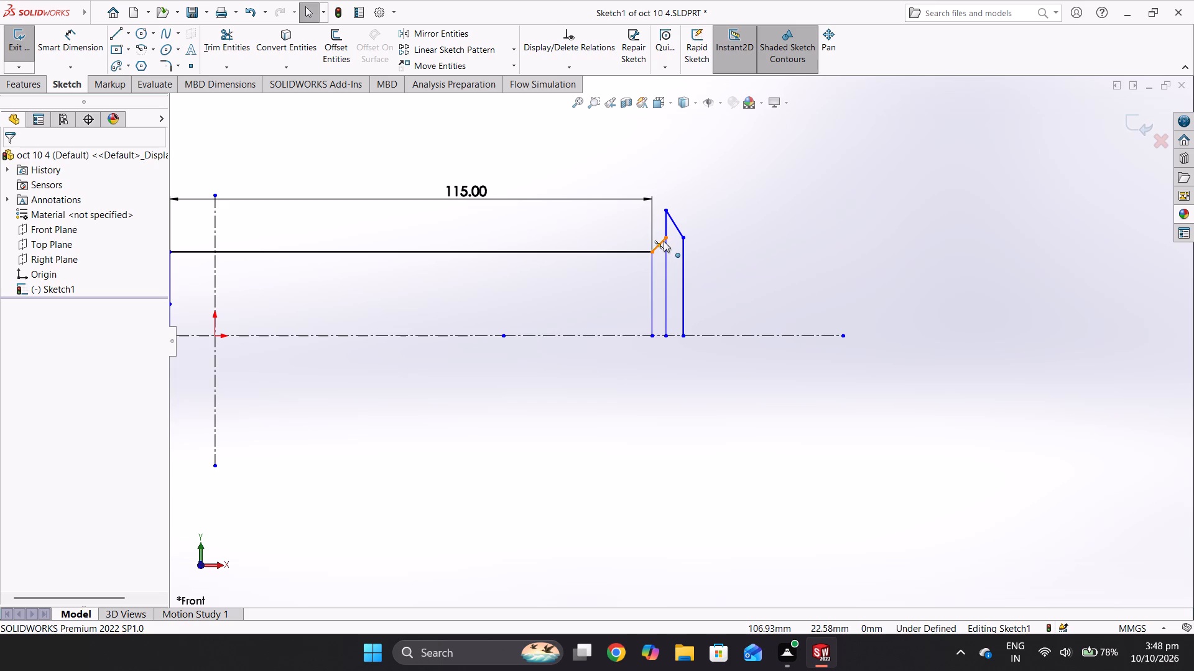
left_click(655, 336)
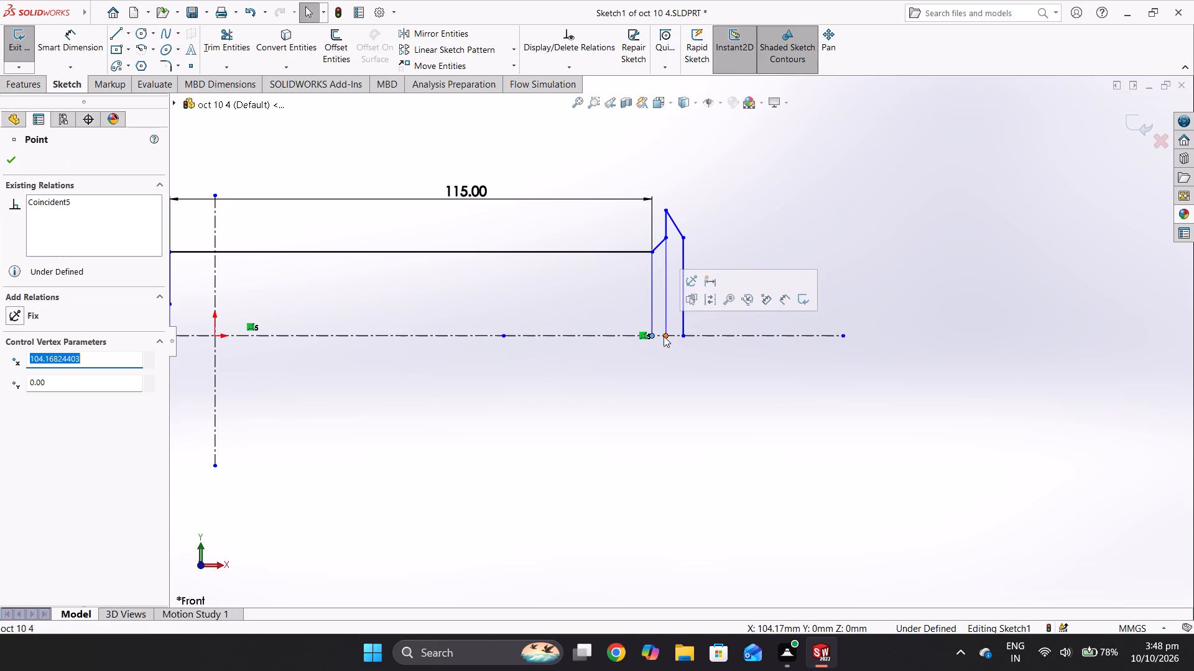
left_click(664, 336)
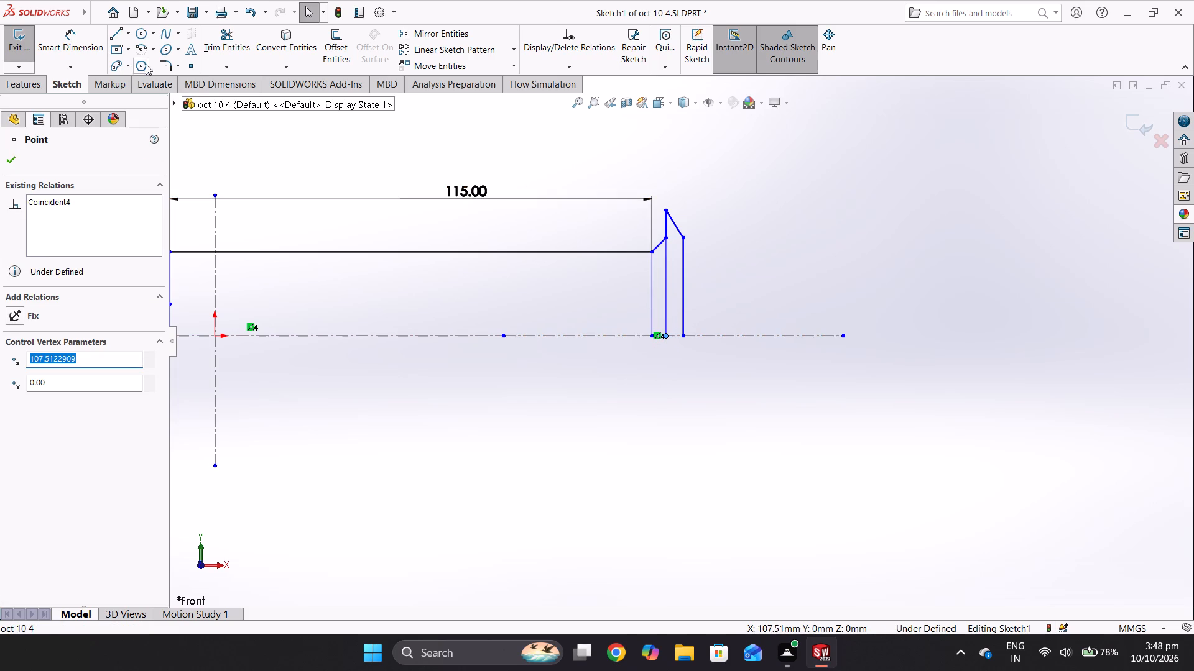
left_click(85, 43)
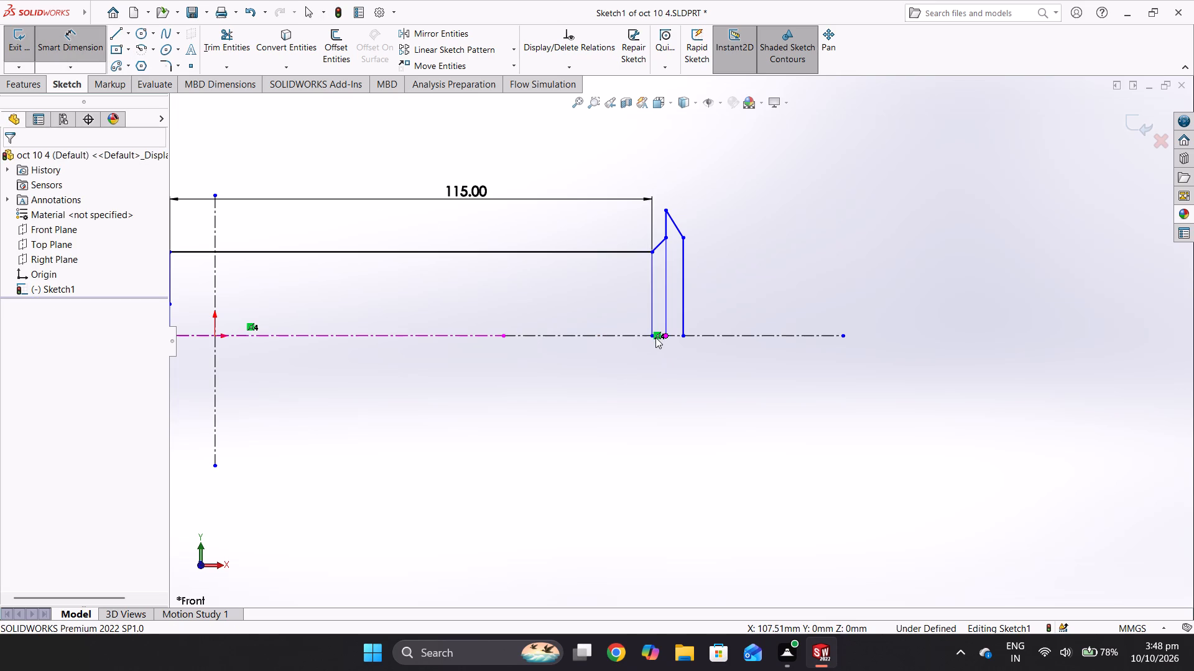
left_click(652, 335)
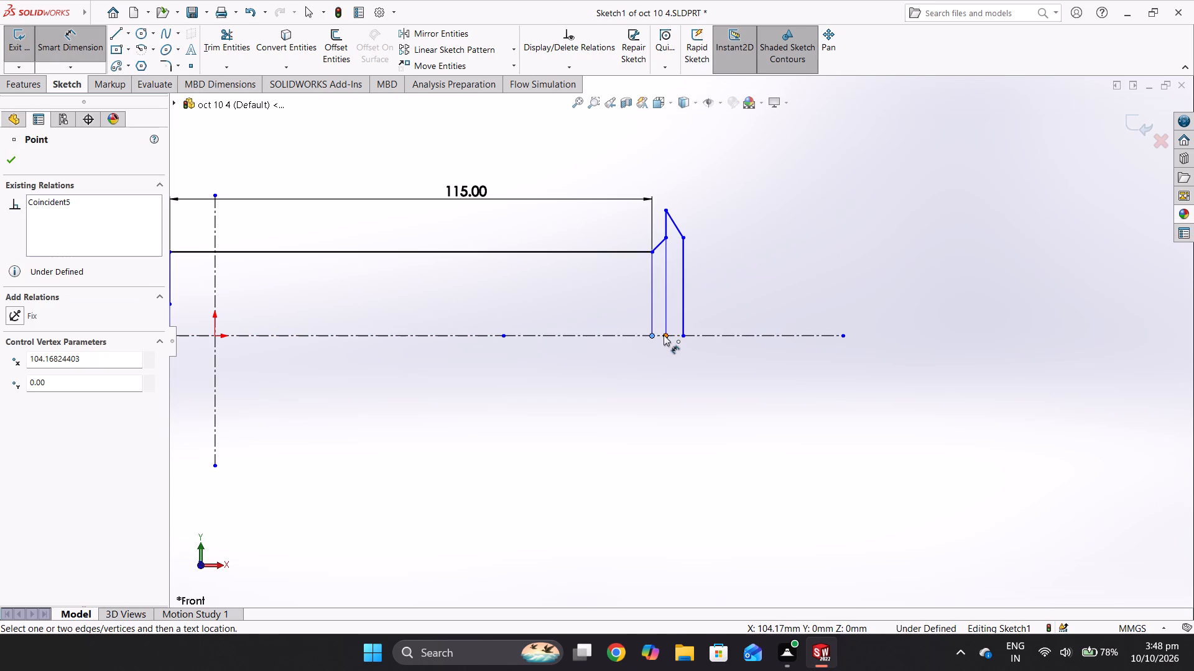
left_click(664, 335)
left_click(624, 499)
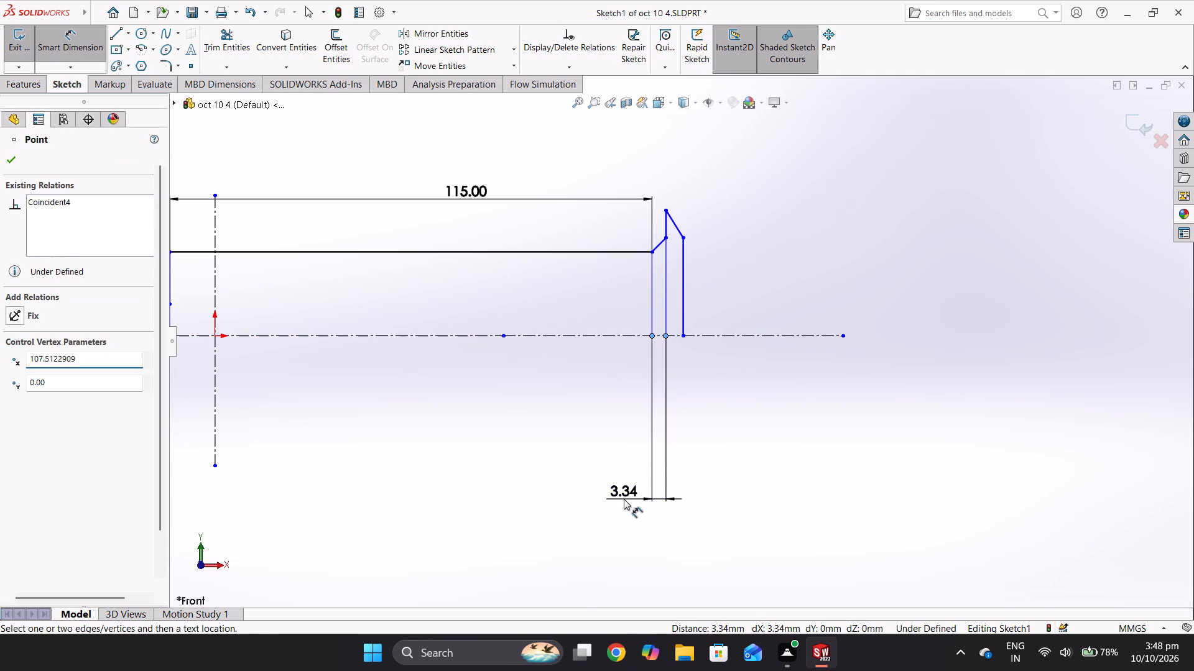
type("10")
key("Return")
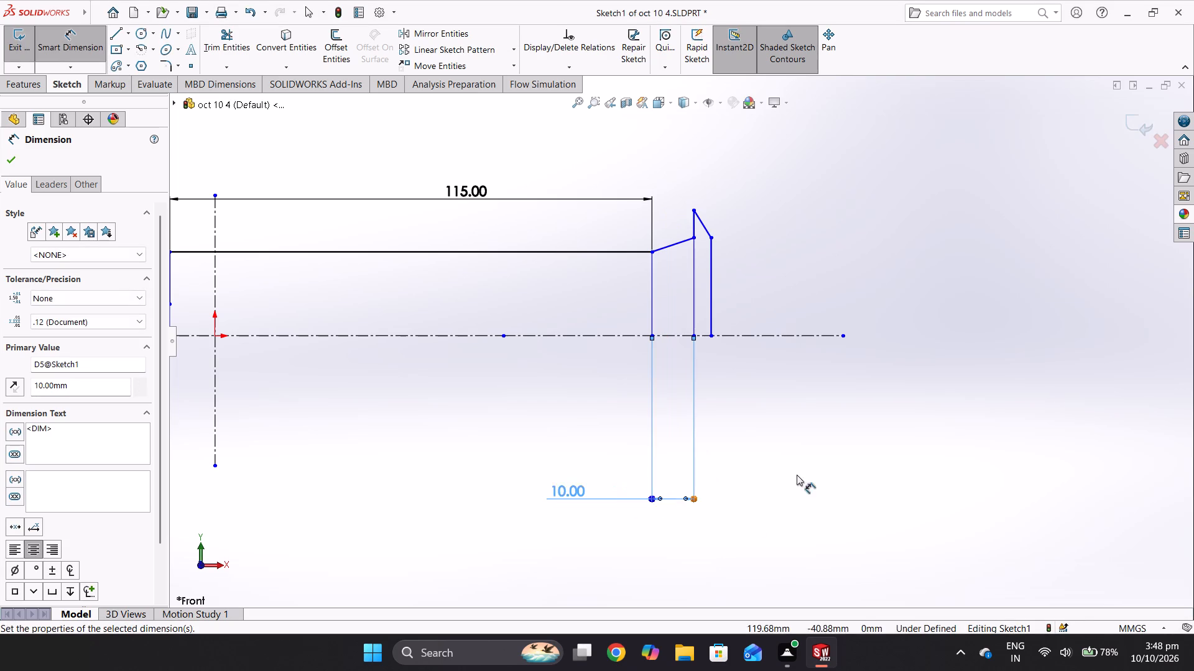
Dimension the horizontal distance between the lower endpoints of the flared end's second and last vertical lines as 10 mm.
left_click(692, 335)
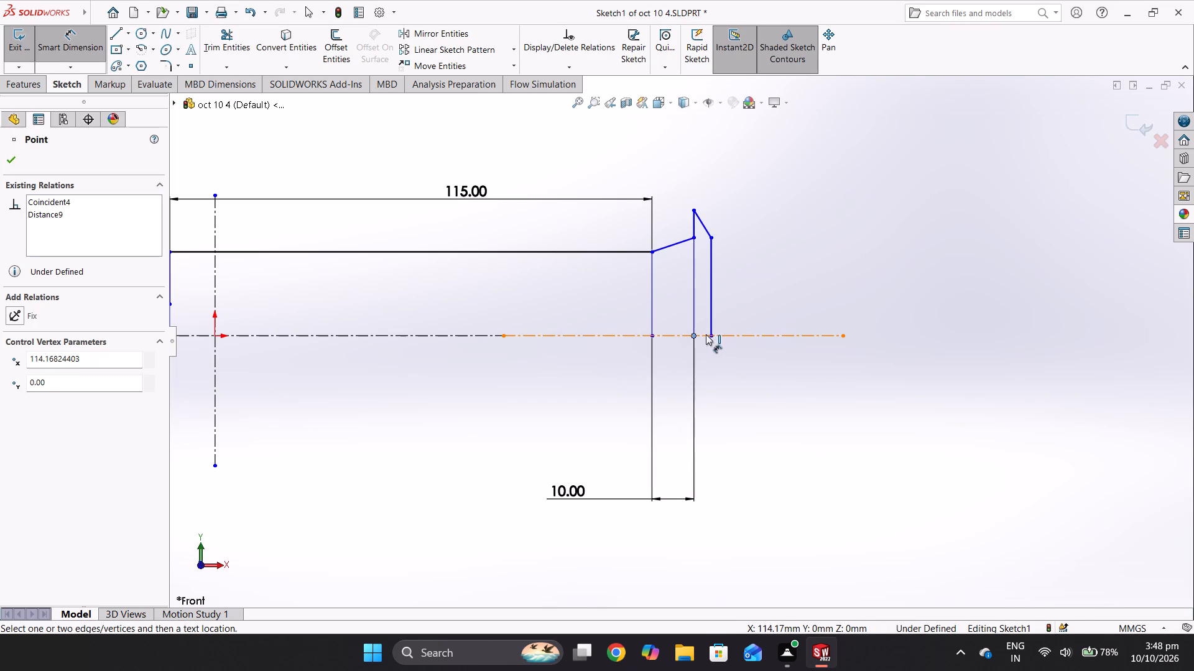
left_click(712, 334)
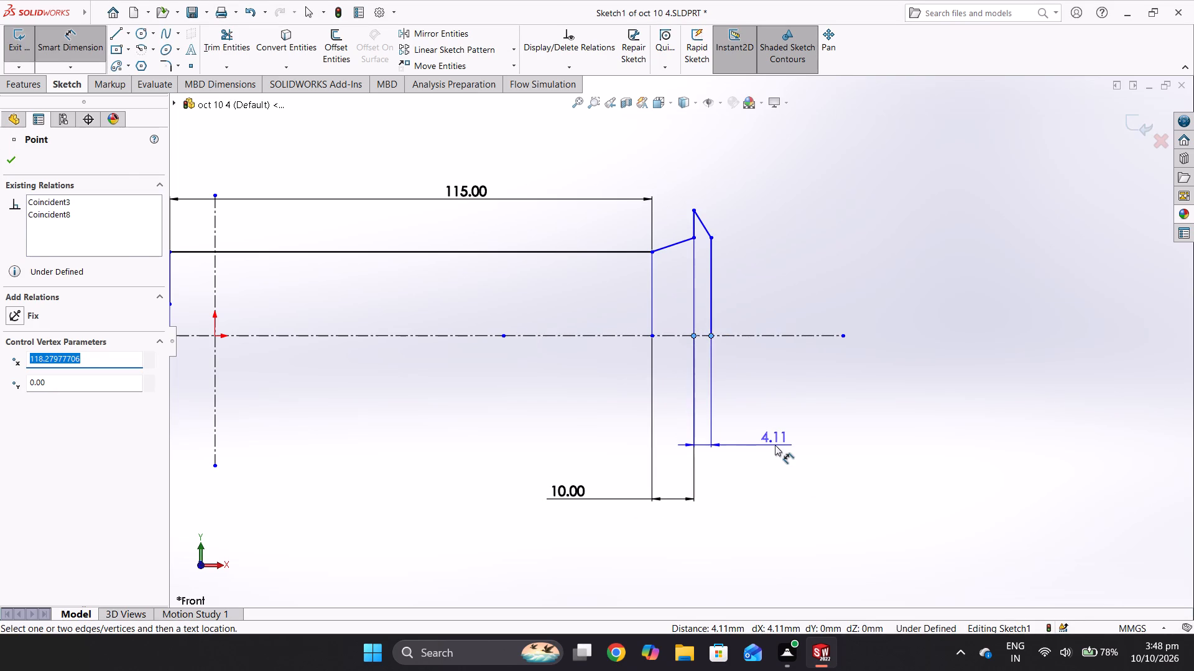
left_click(775, 445)
type("10")
key("Return")
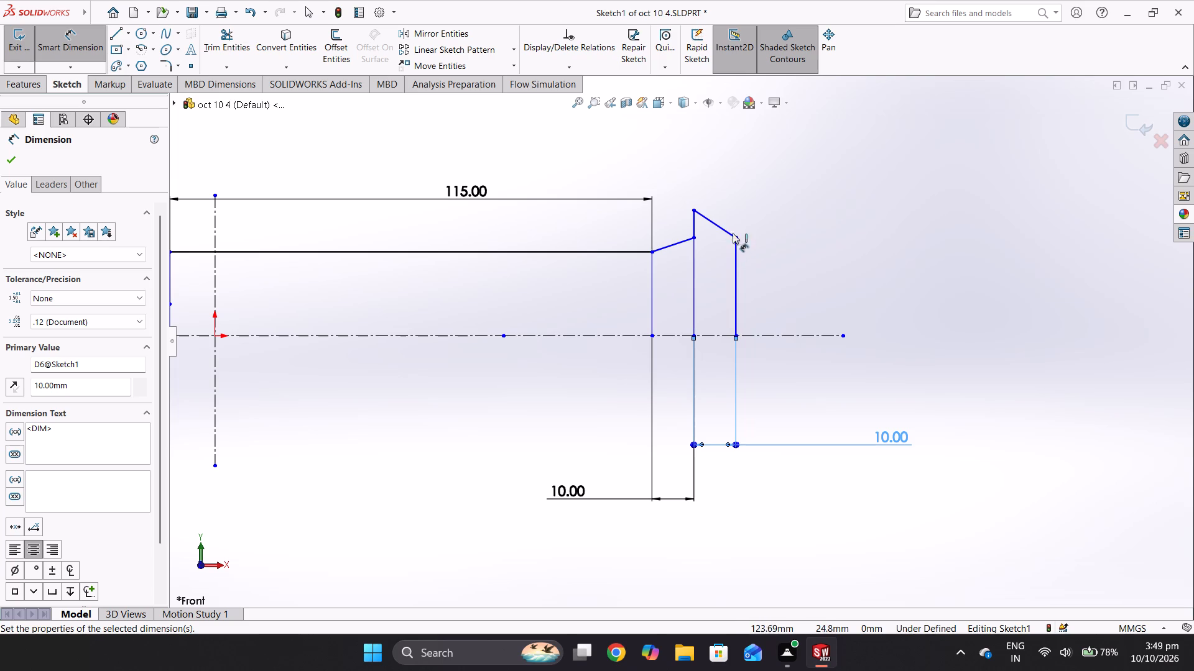
Dimension the height of the flared end's peak above the horizontal centerline as 40 mm.
left_click(692, 208)
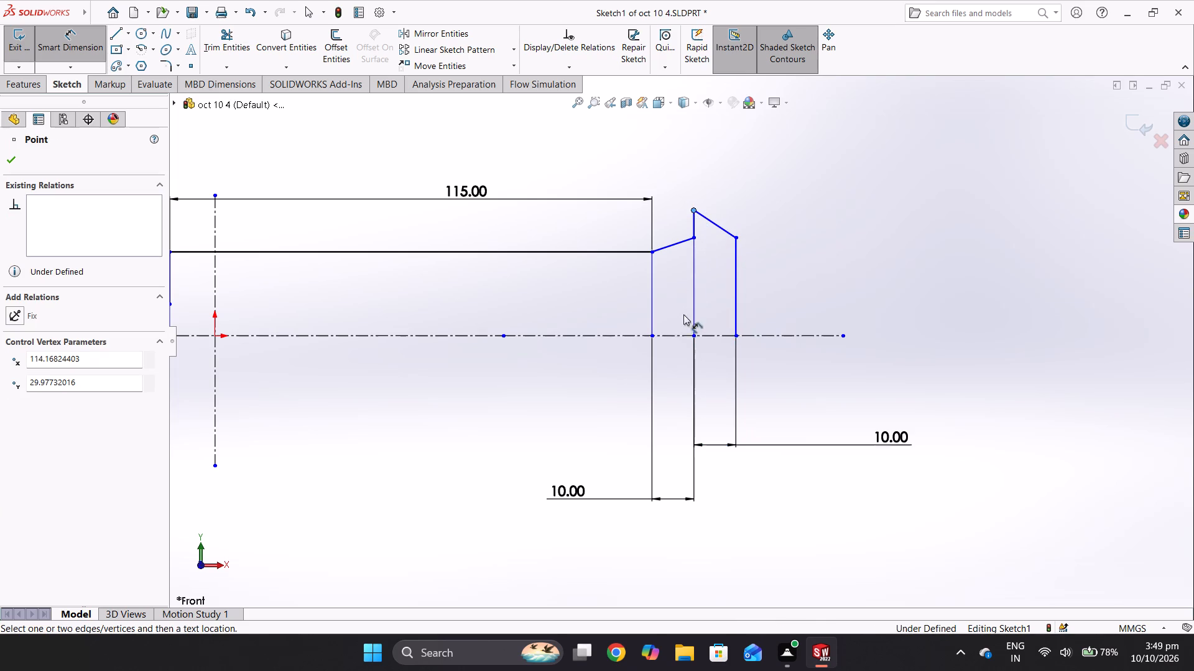
left_click(693, 335)
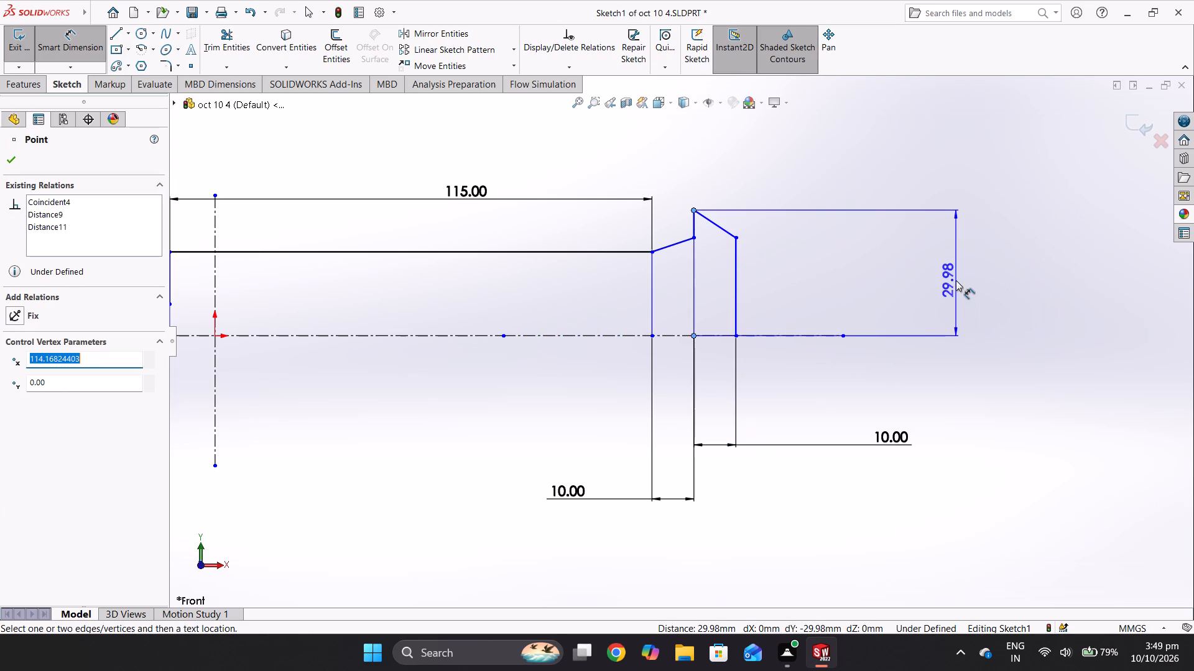
left_click(956, 280)
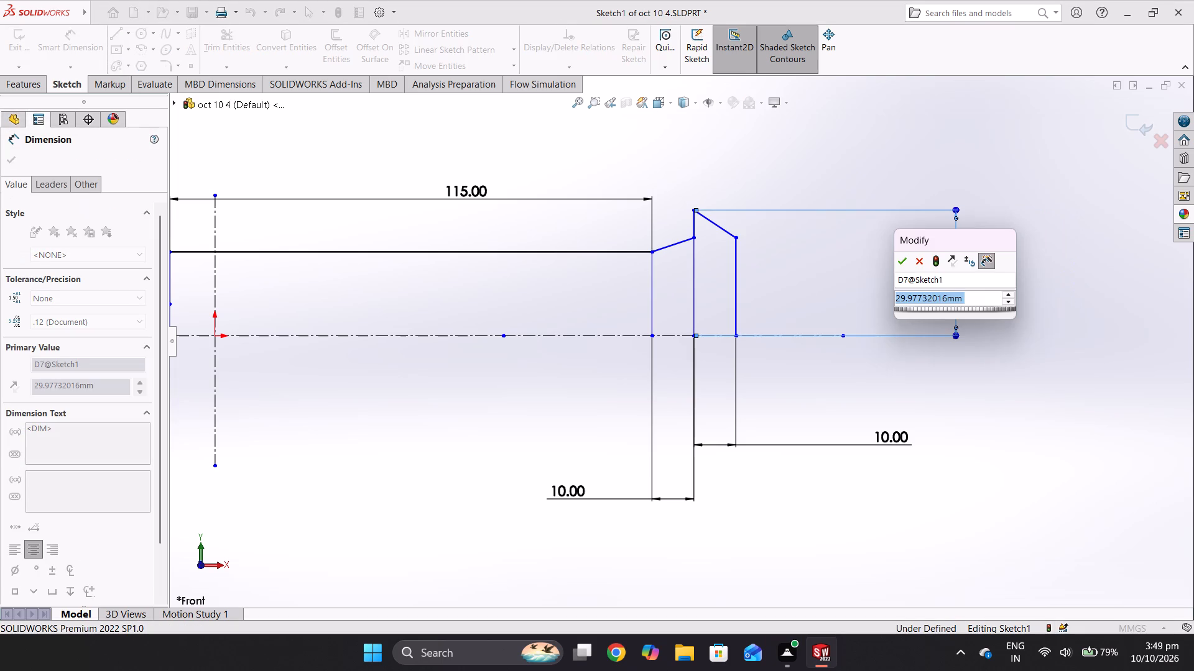
type("40")
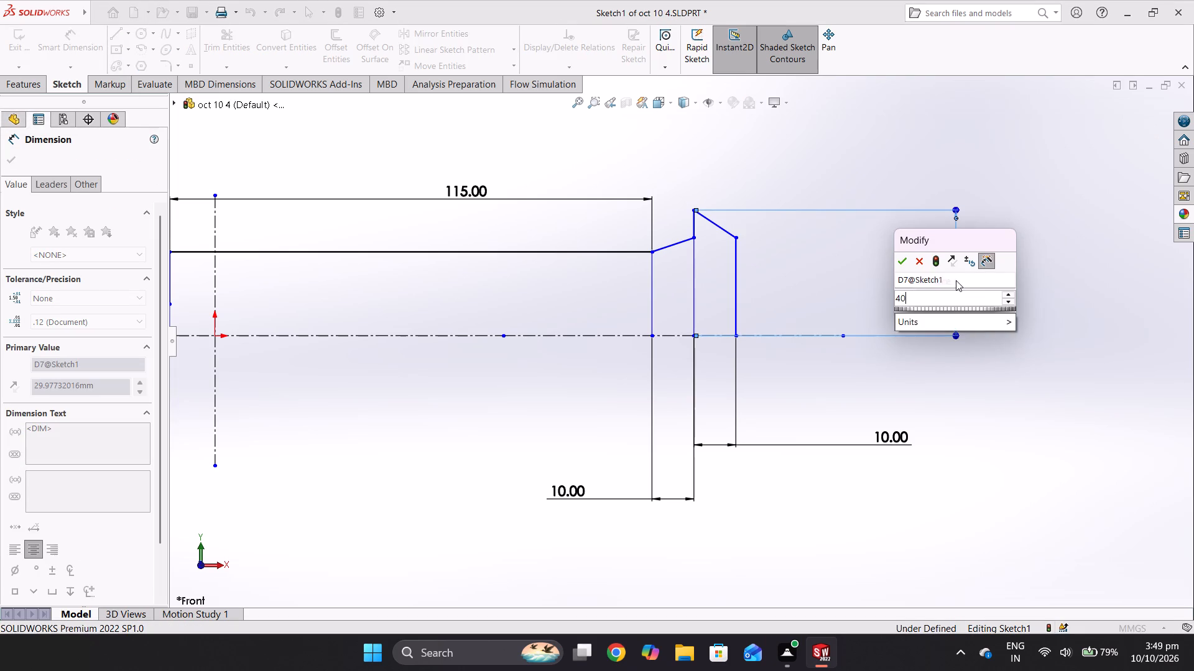
key("Return")
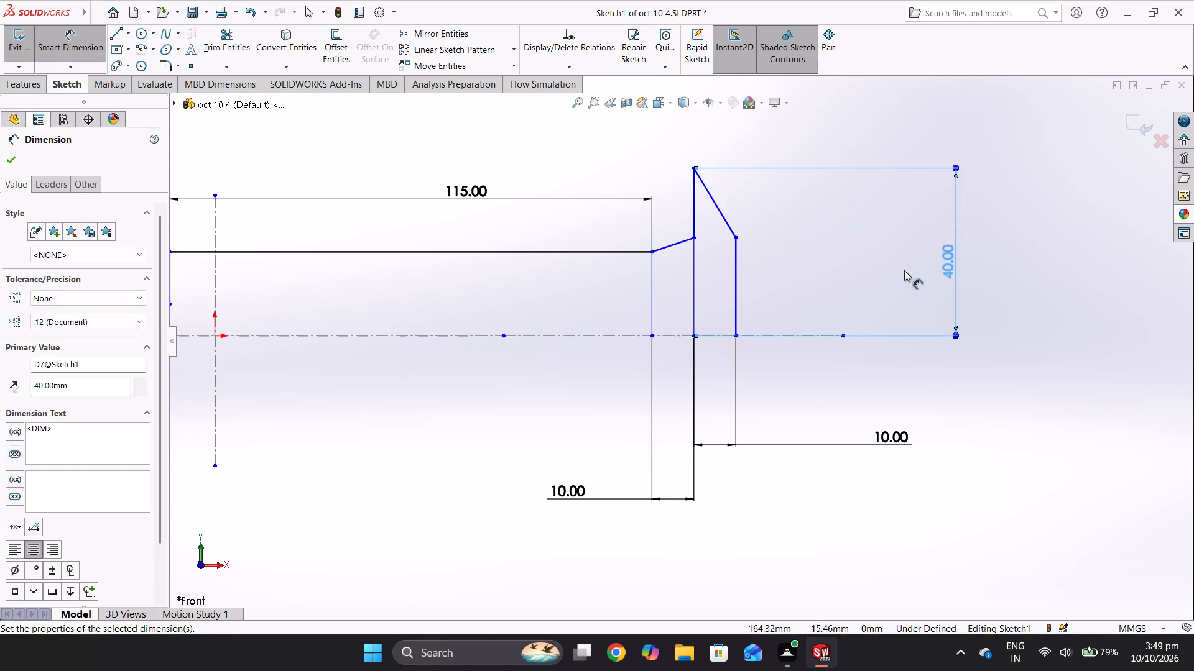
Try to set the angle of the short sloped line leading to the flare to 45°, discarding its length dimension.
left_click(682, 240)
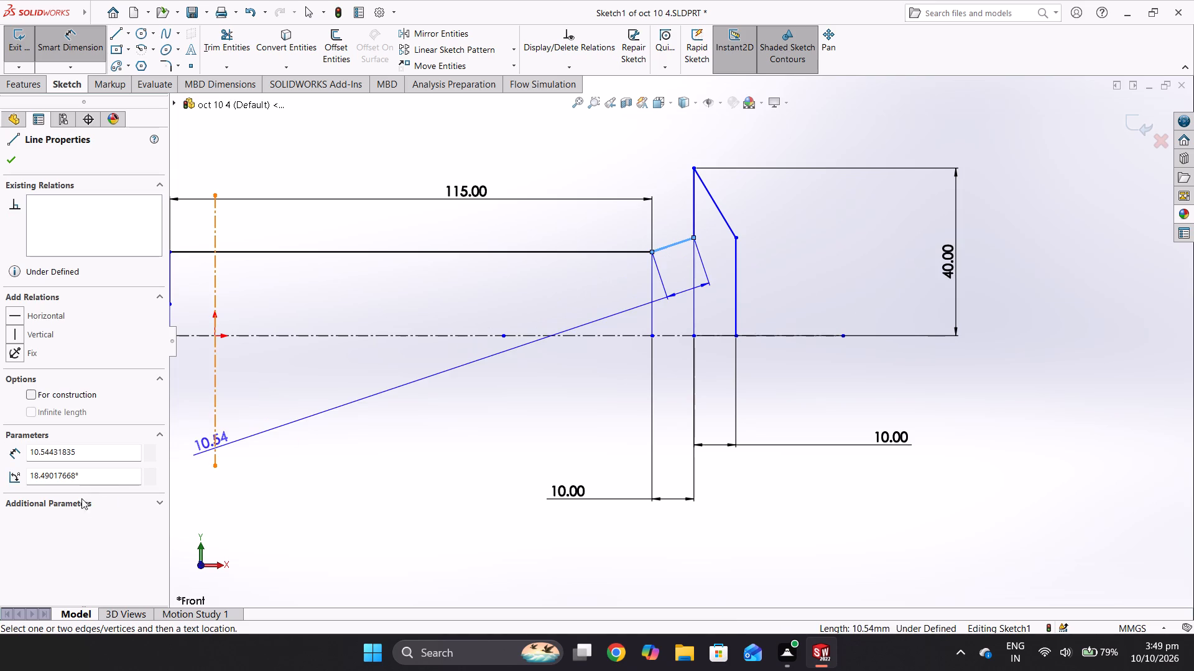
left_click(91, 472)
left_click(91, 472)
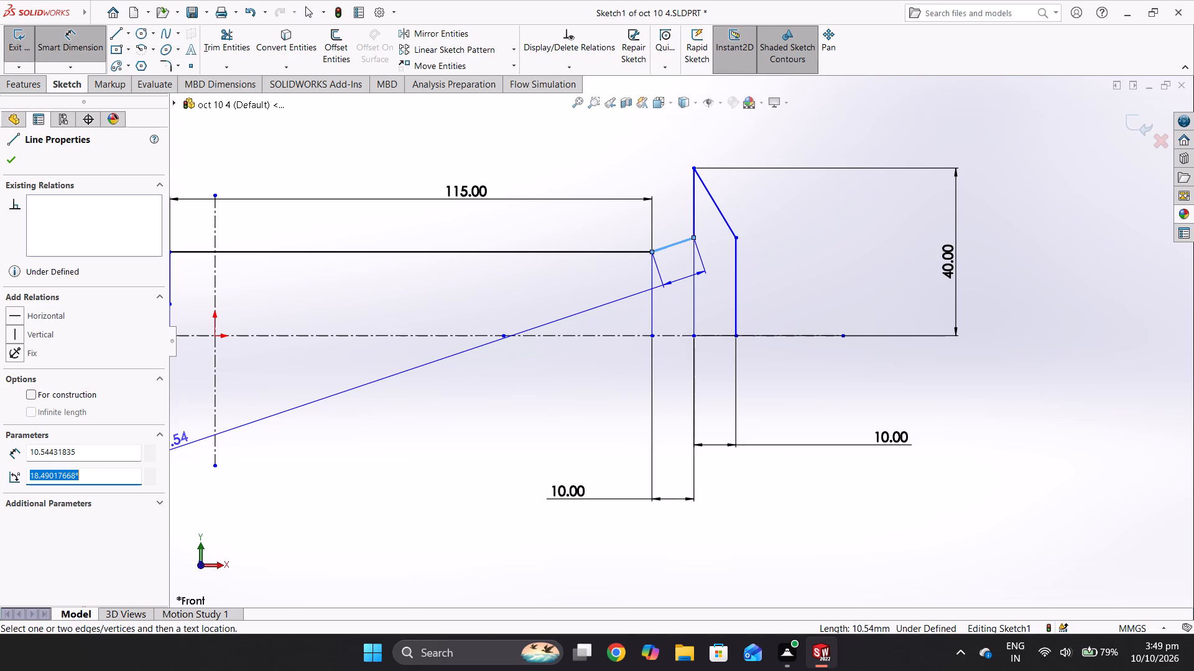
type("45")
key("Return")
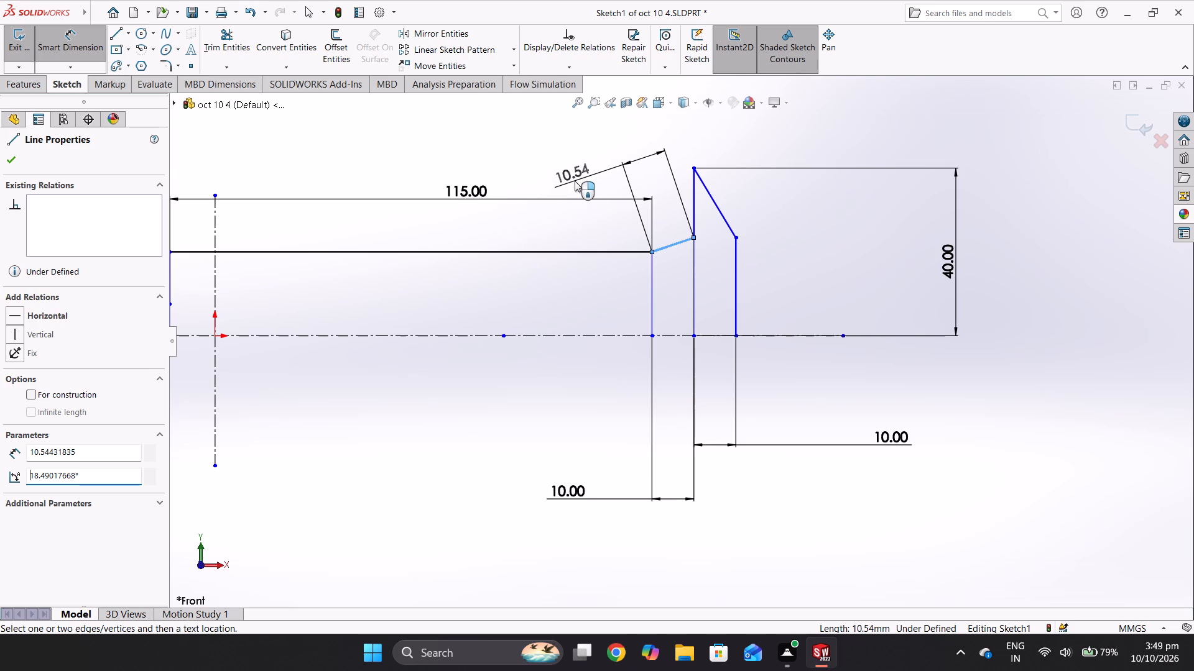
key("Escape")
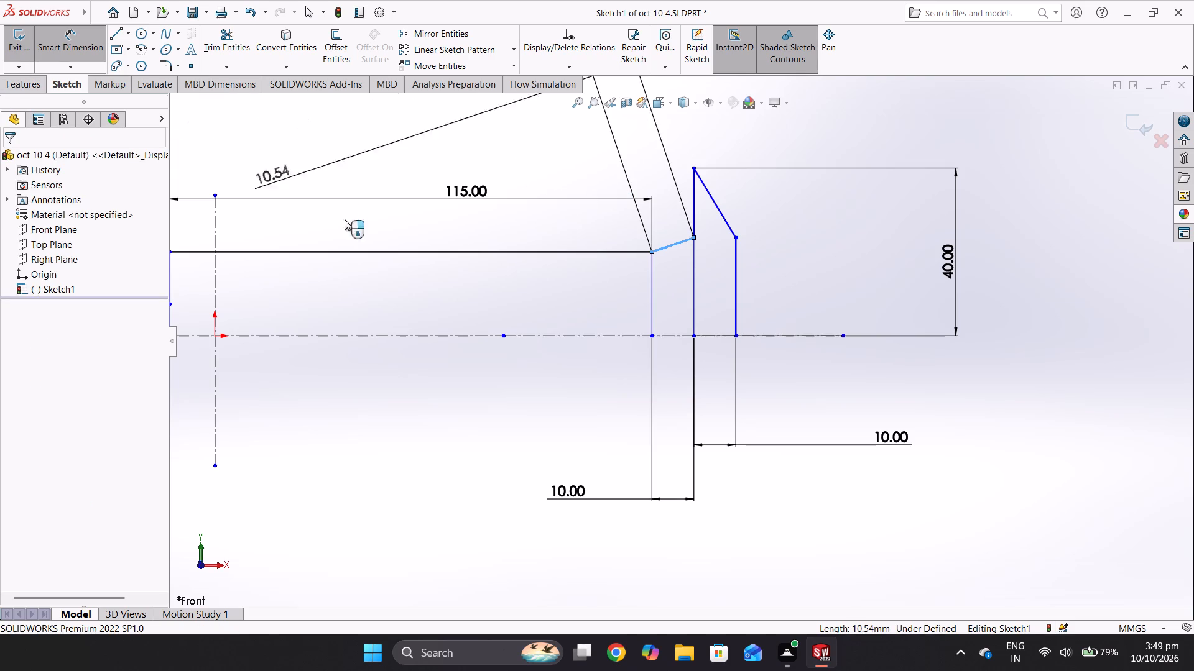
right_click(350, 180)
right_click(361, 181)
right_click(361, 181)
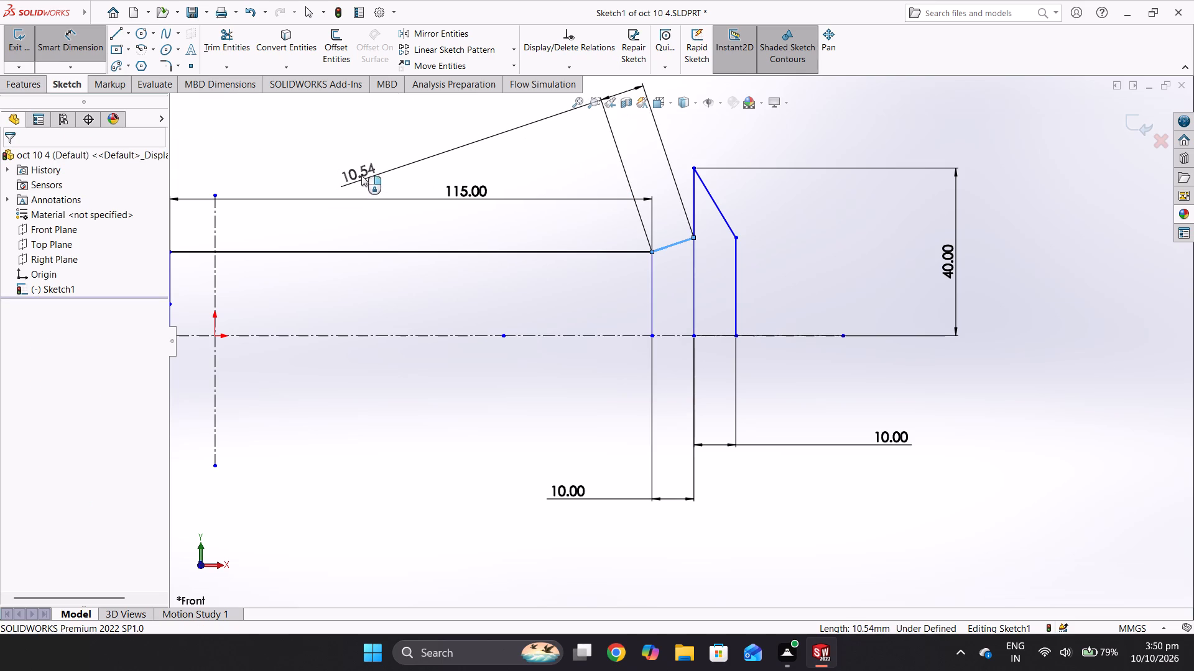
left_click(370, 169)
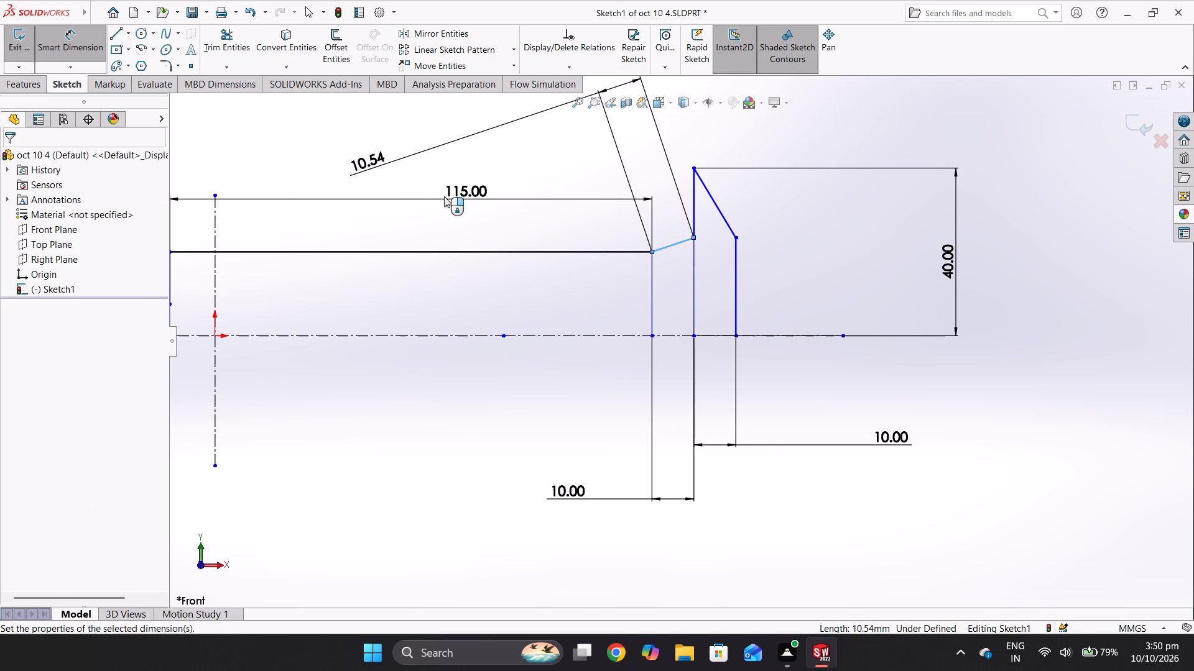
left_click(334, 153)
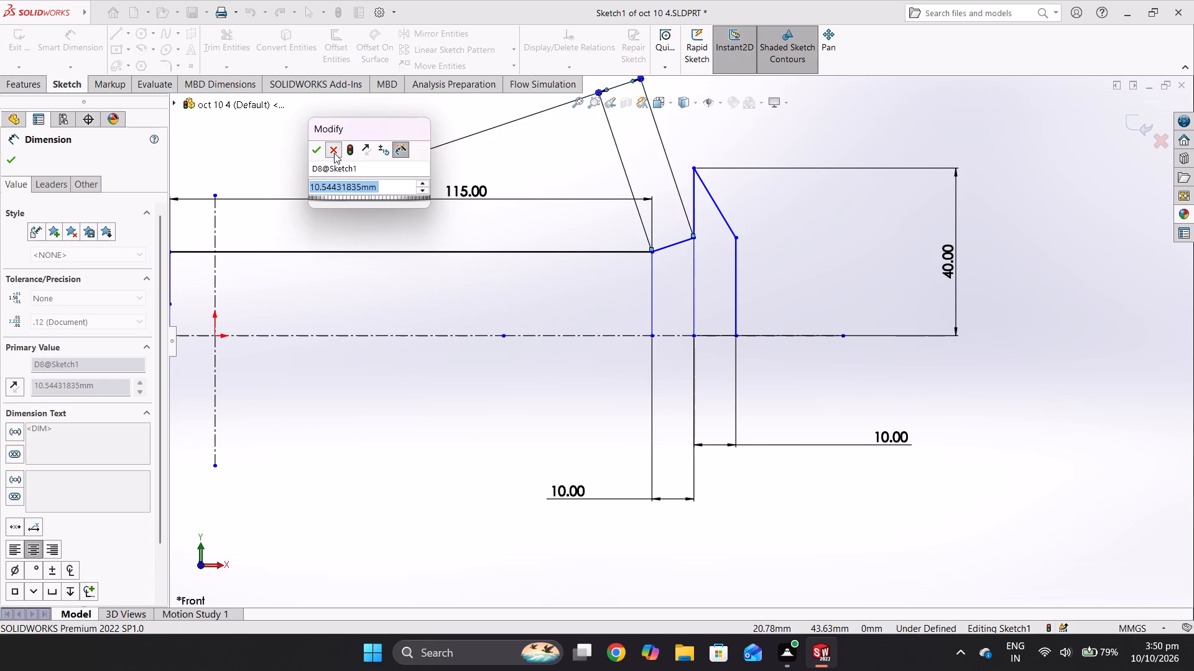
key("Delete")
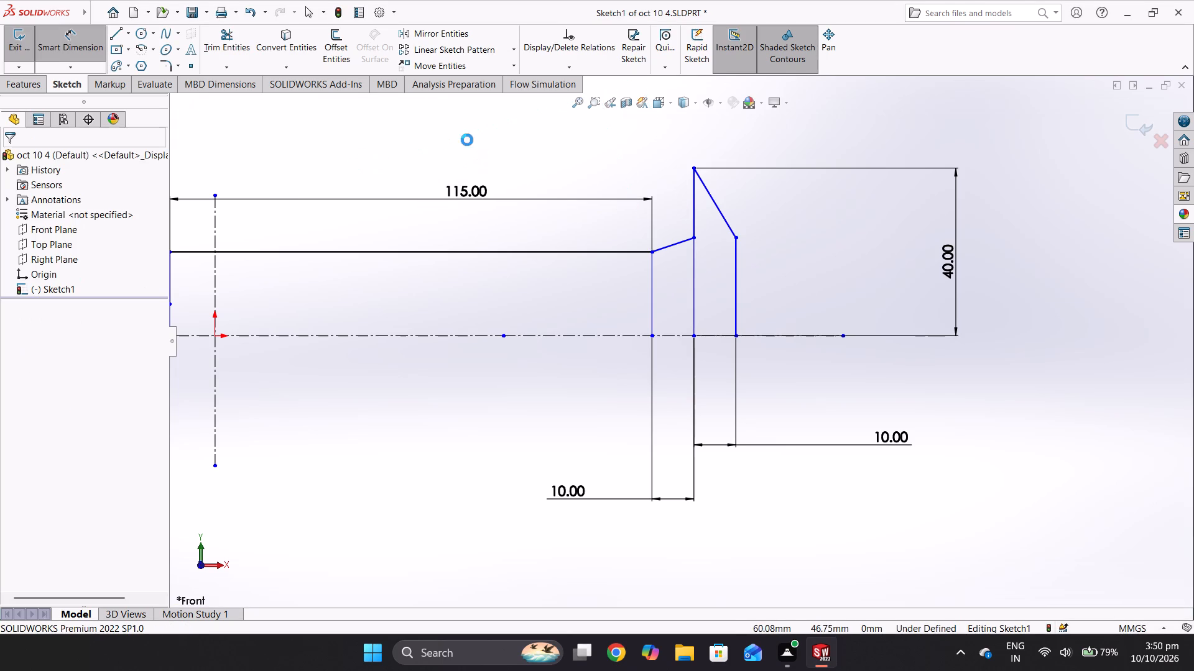
Set the angle of the short sloped line leading up to the flare to 45°.
left_click(665, 244)
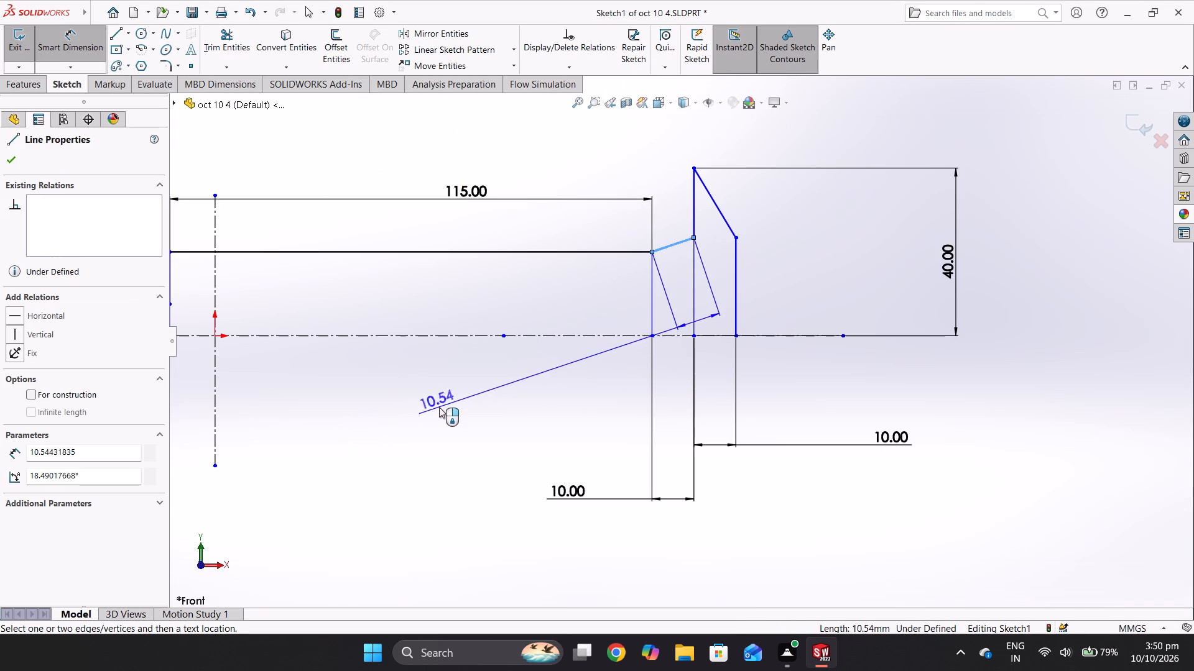
left_click(87, 35)
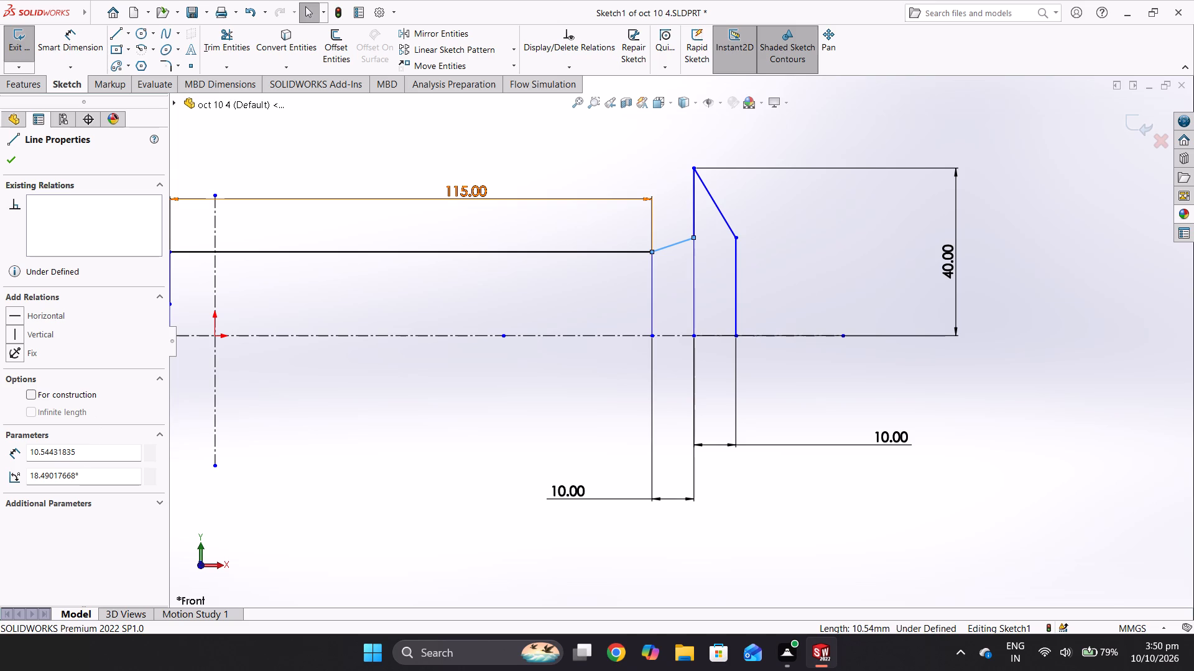
left_click(94, 479)
left_click(94, 479)
triple_click(94, 479)
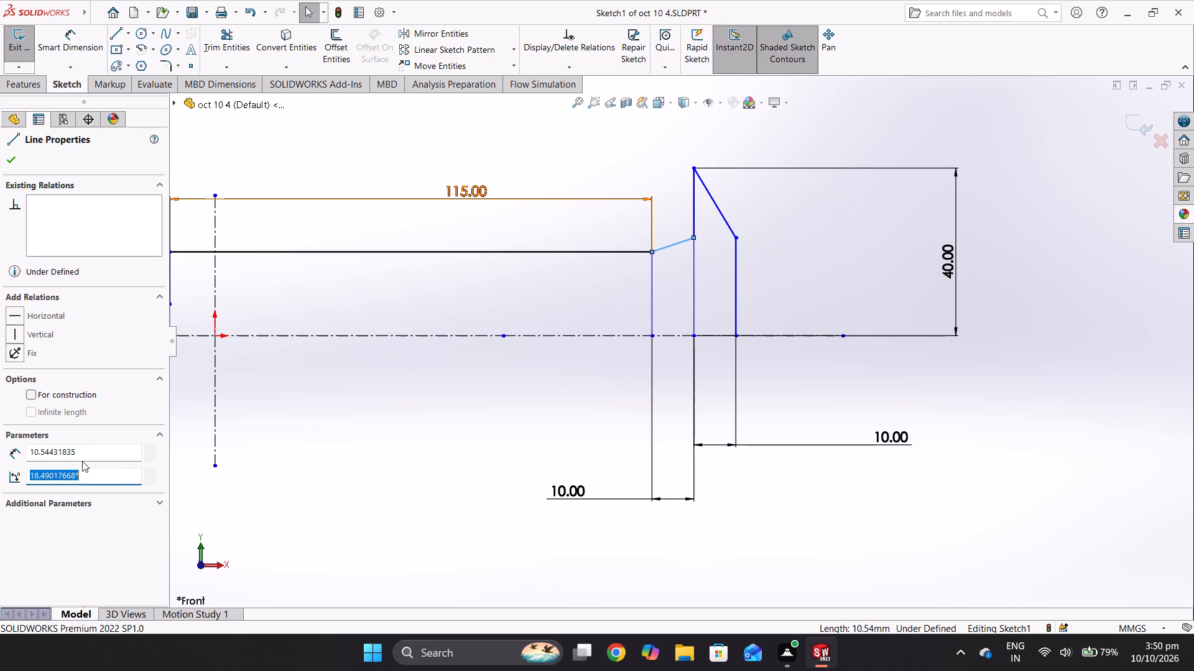
key("4")
key("5")
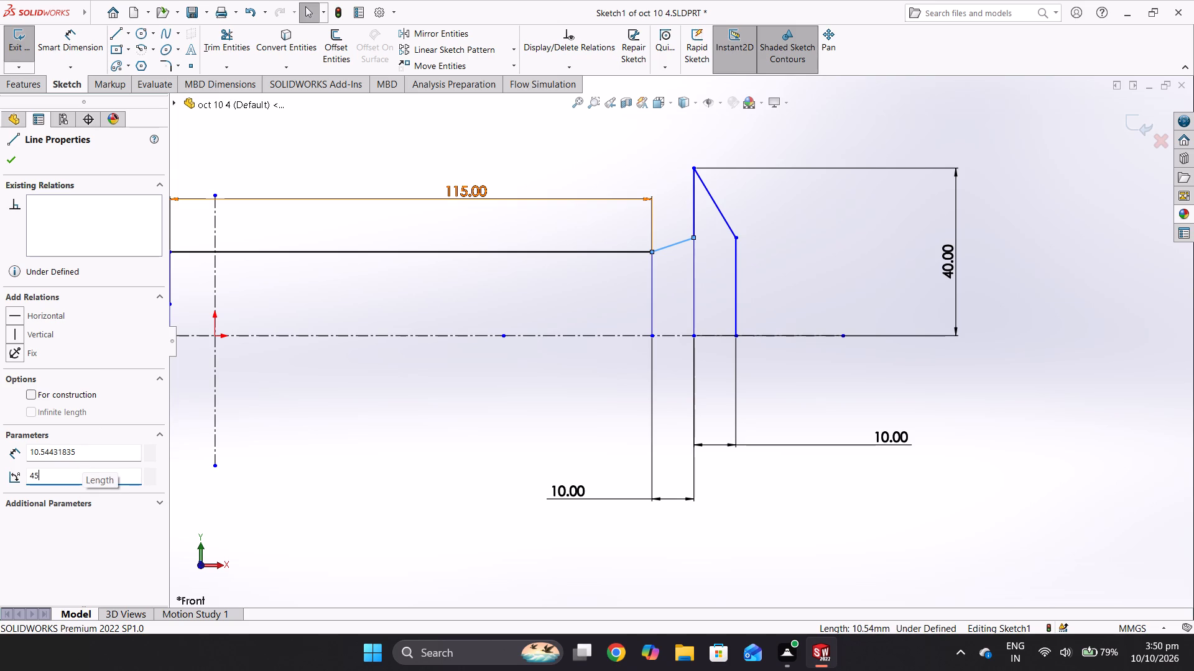
key("Return")
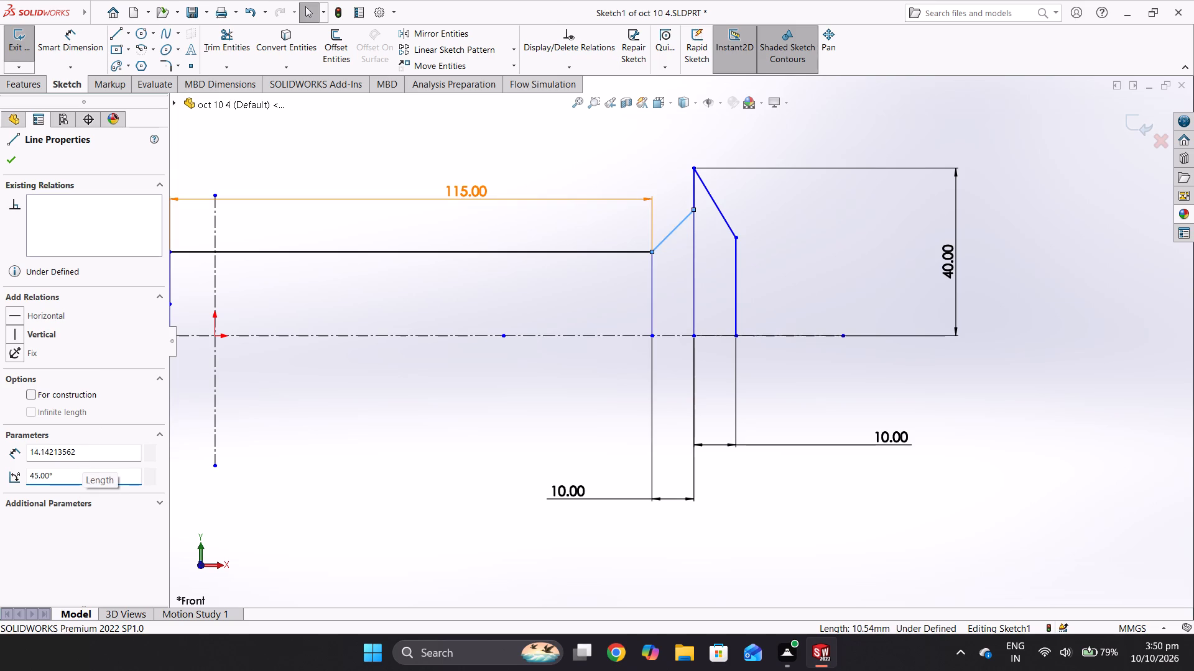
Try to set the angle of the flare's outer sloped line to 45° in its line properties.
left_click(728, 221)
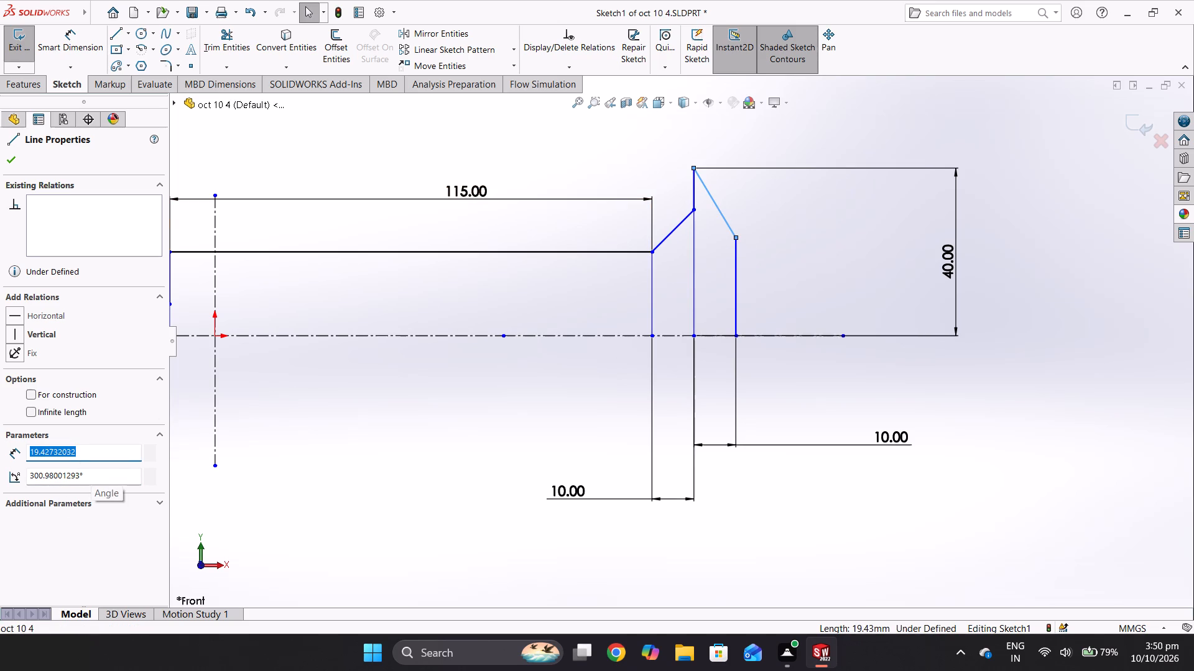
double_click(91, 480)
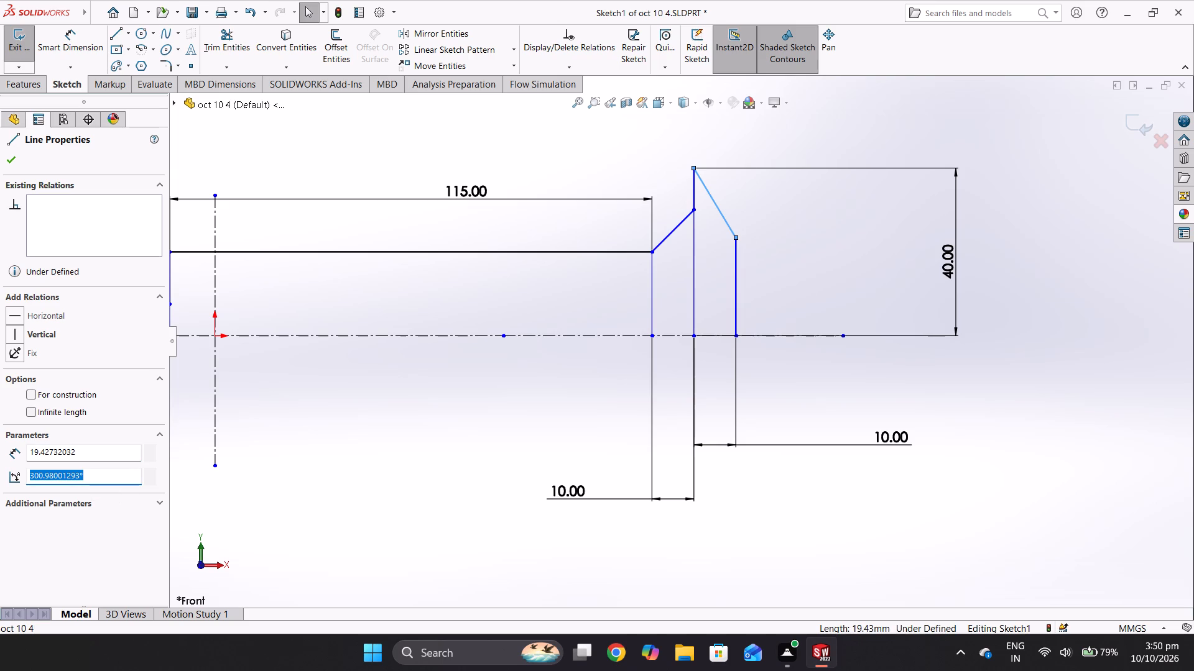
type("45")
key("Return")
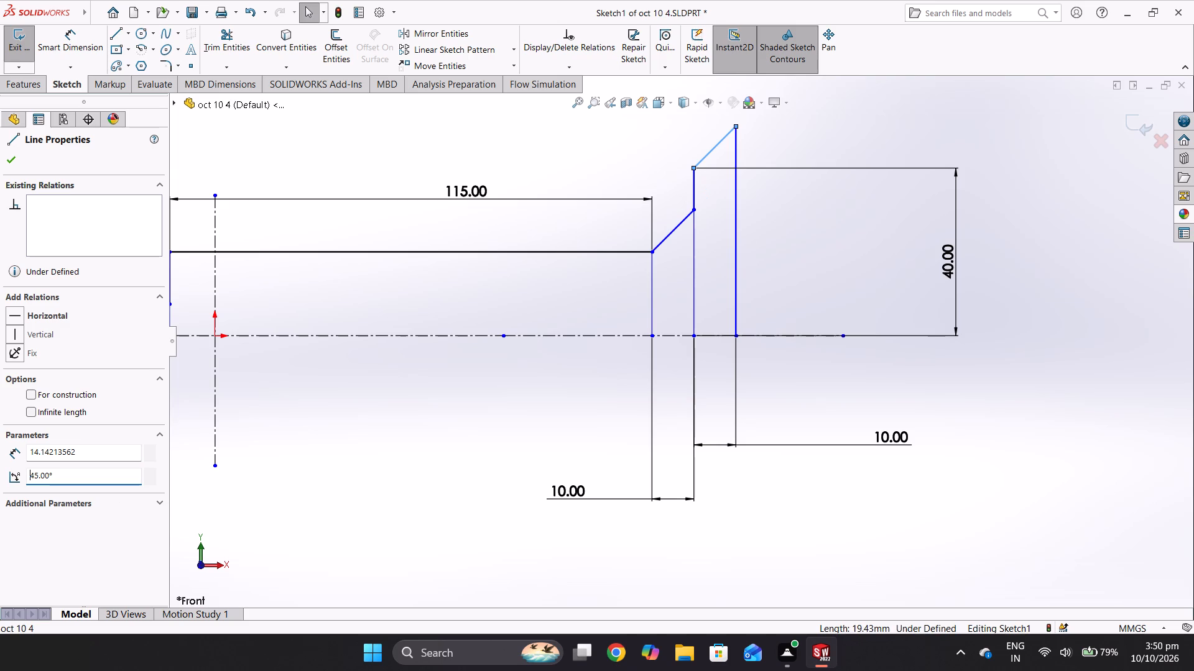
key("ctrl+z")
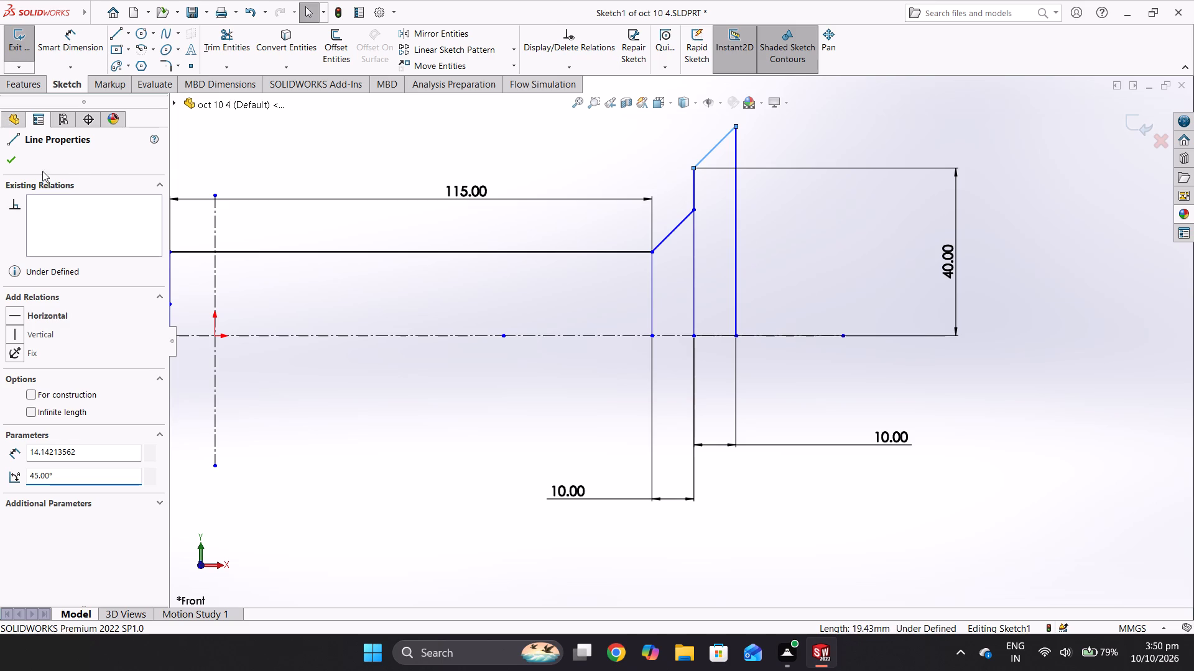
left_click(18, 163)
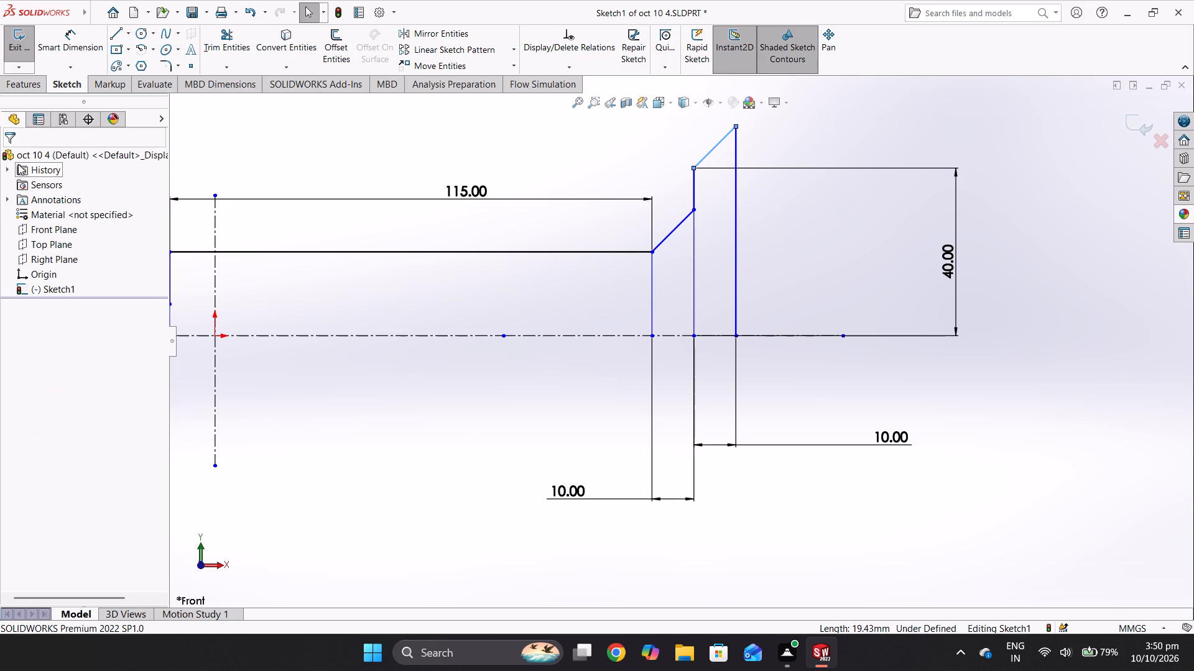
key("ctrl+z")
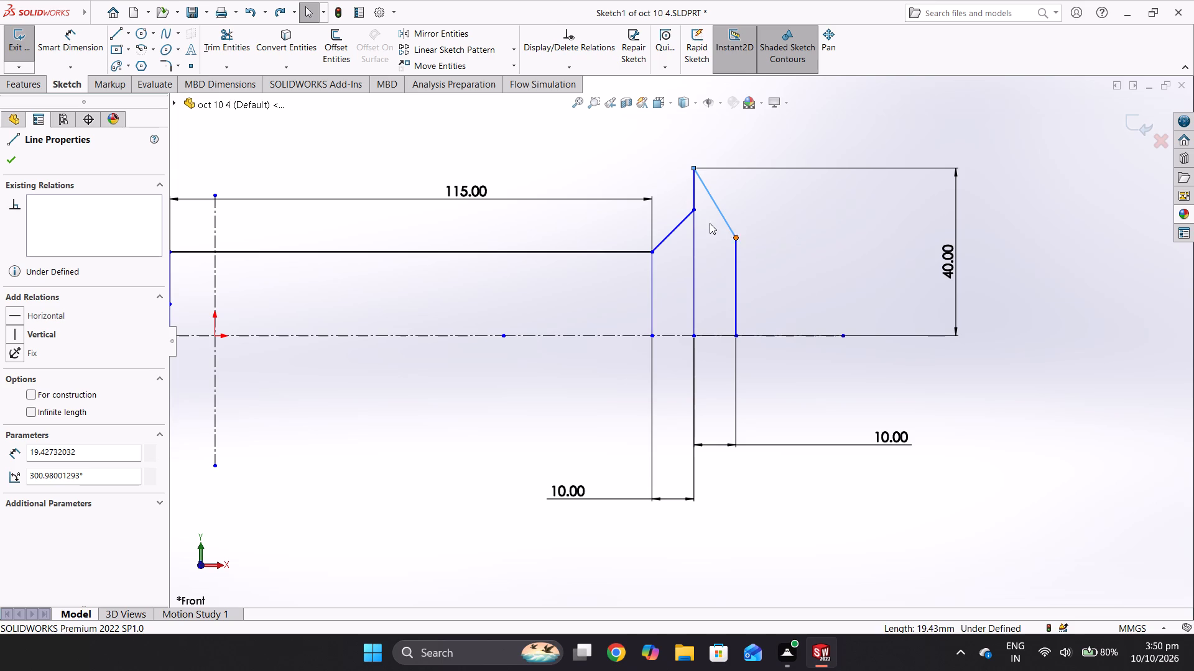
Sketch a vertical helper line upward from the lower end of the flare's outer sloped line.
left_click(111, 36)
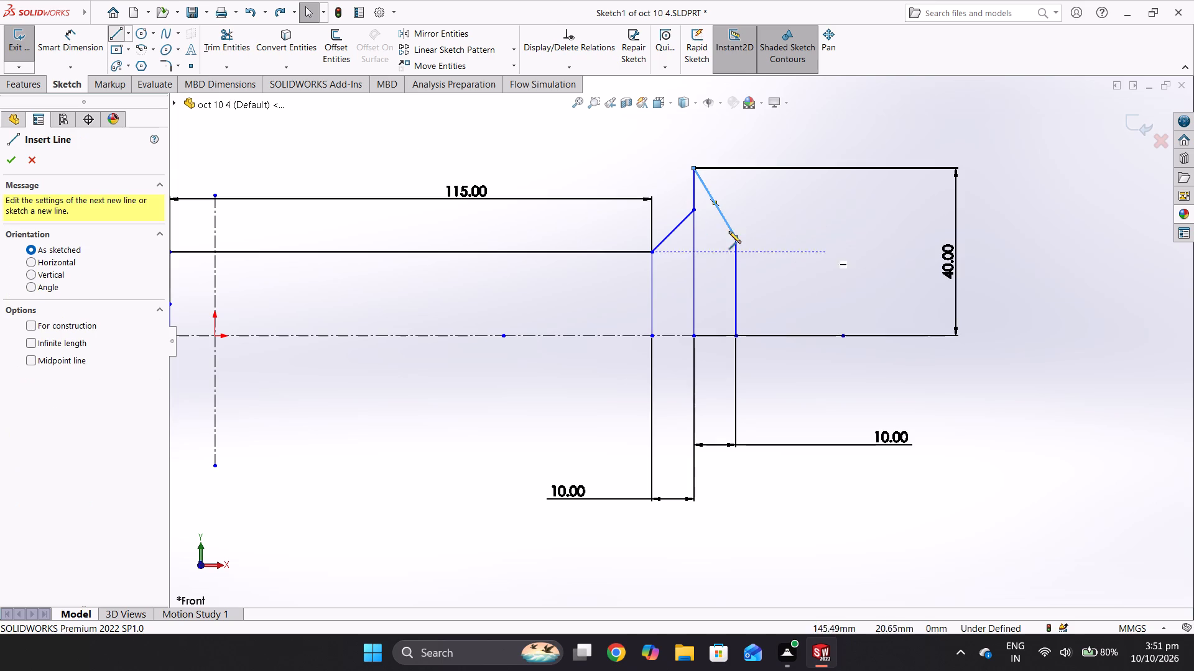
left_click(736, 238)
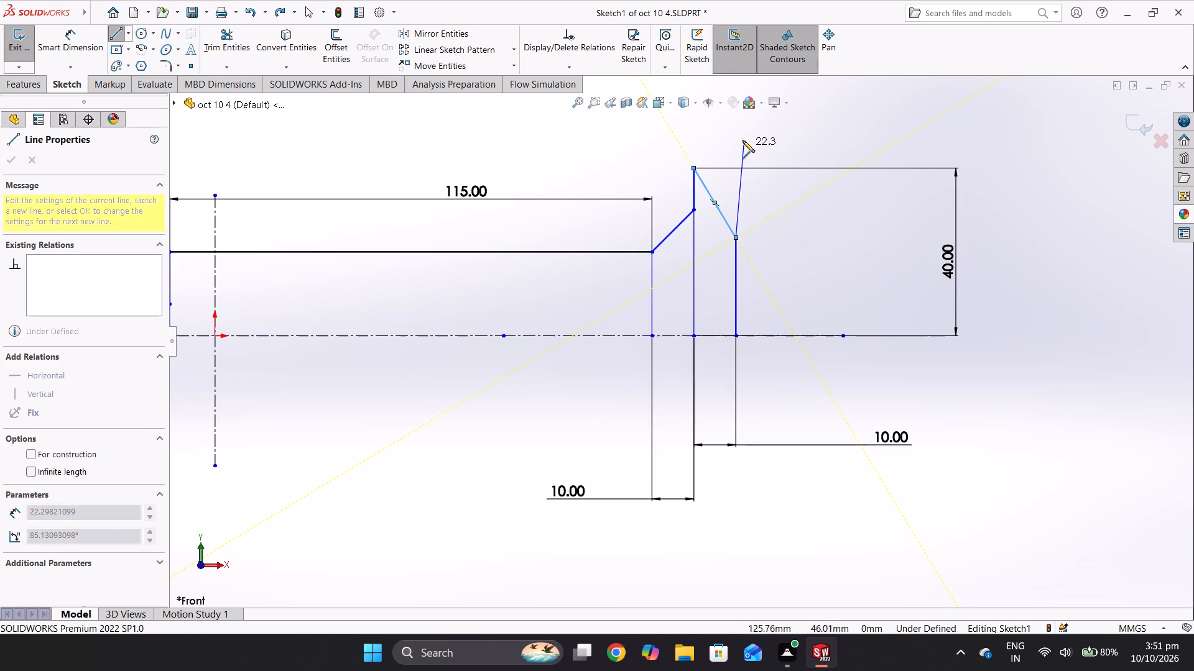
left_click(736, 130)
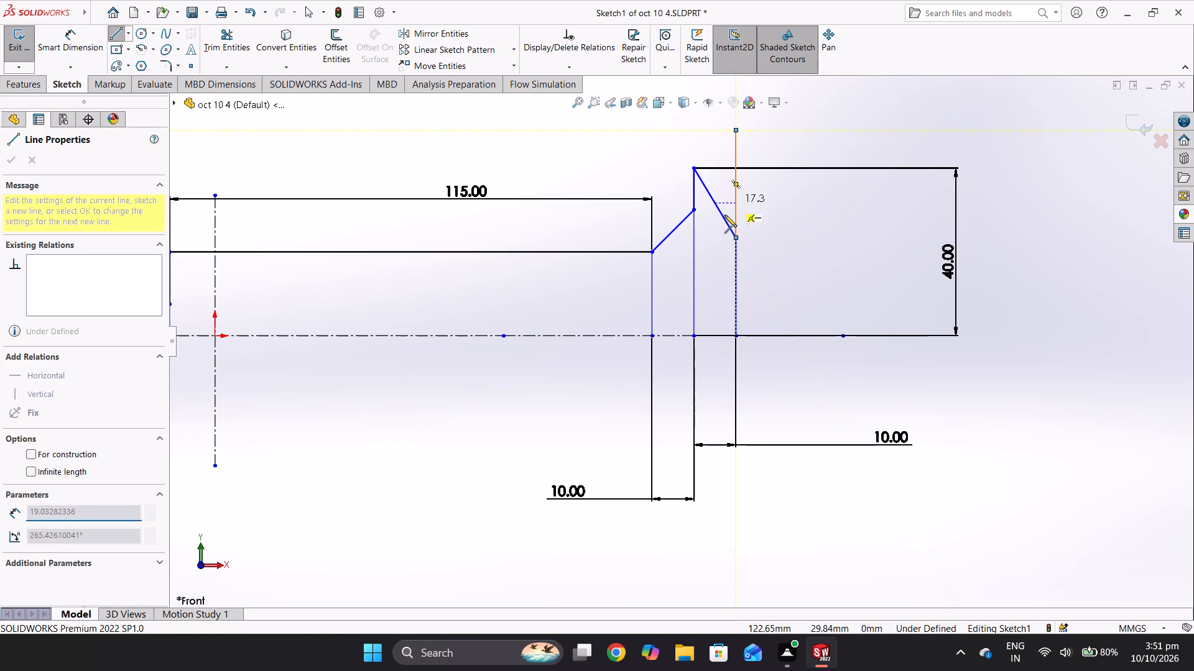
Dimension the angle between the vertical helper line and the flare's outer sloped line as 45°.
left_click(85, 40)
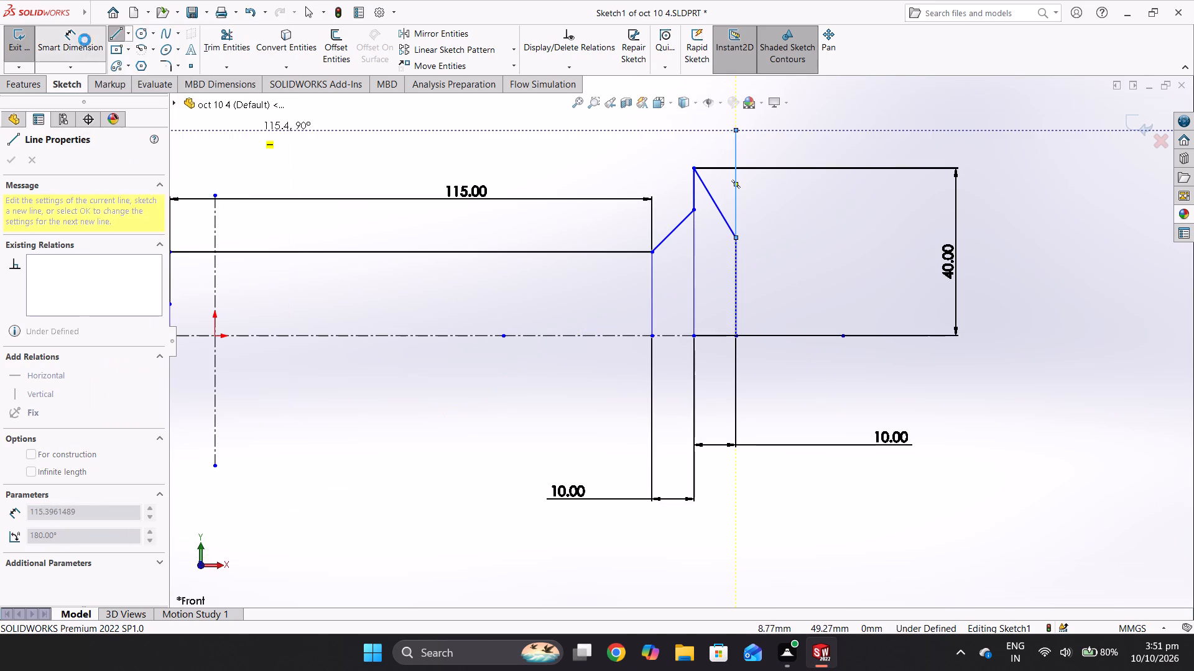
left_click(736, 173)
left_click(711, 193)
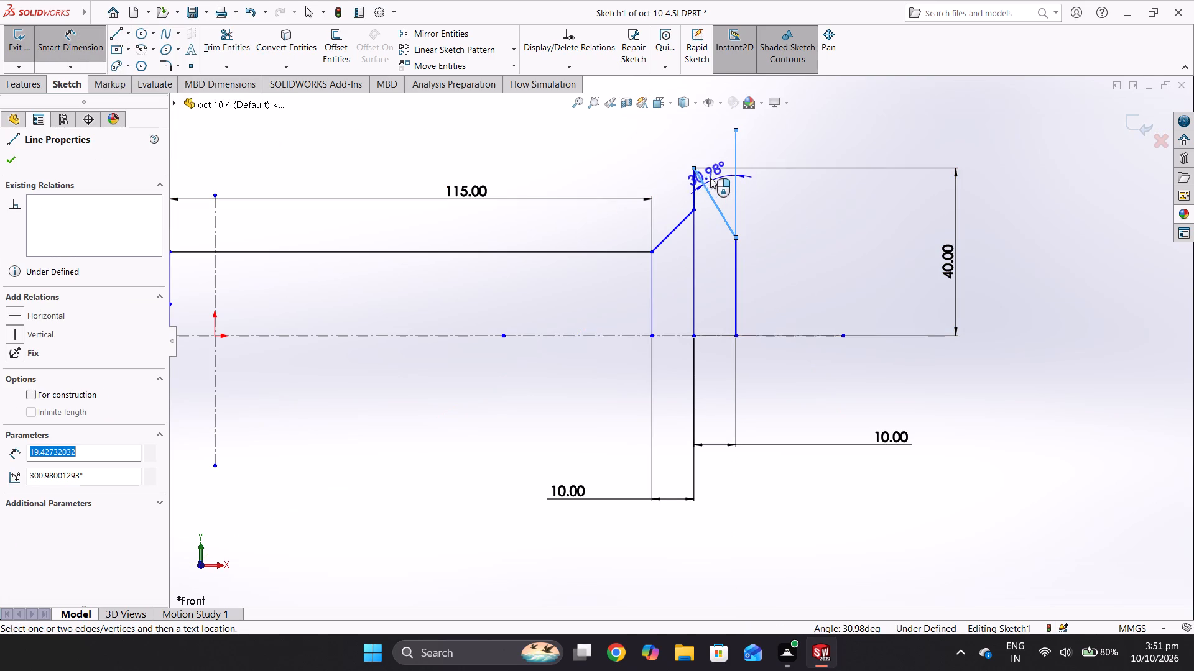
left_click(685, 145)
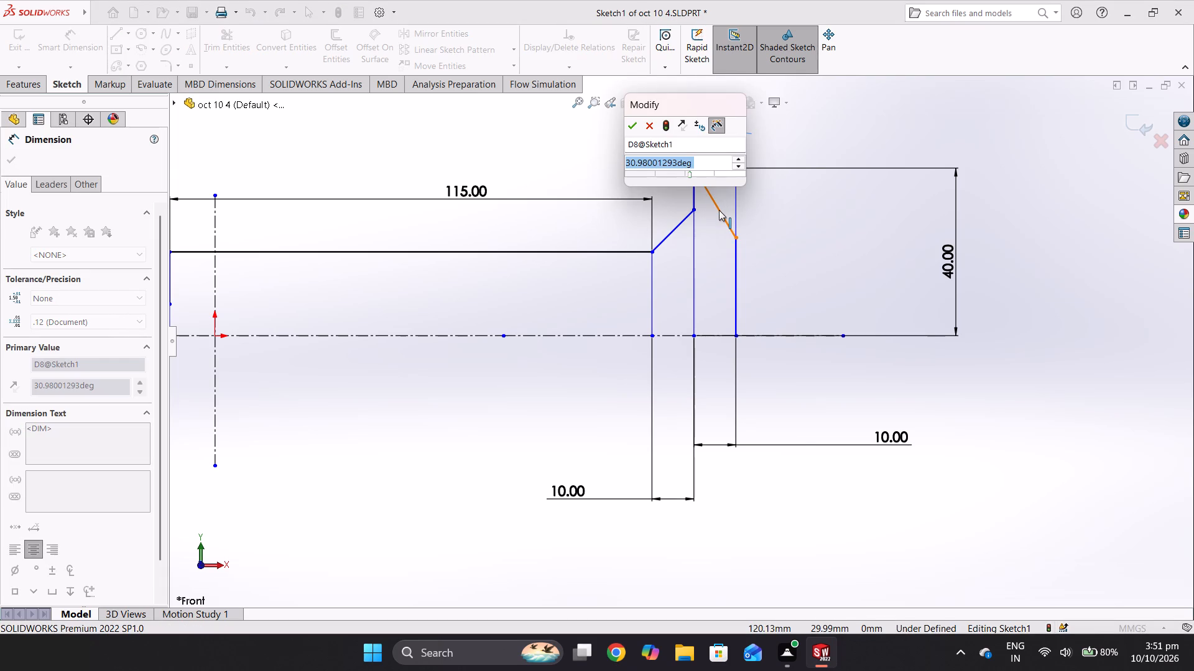
type("45")
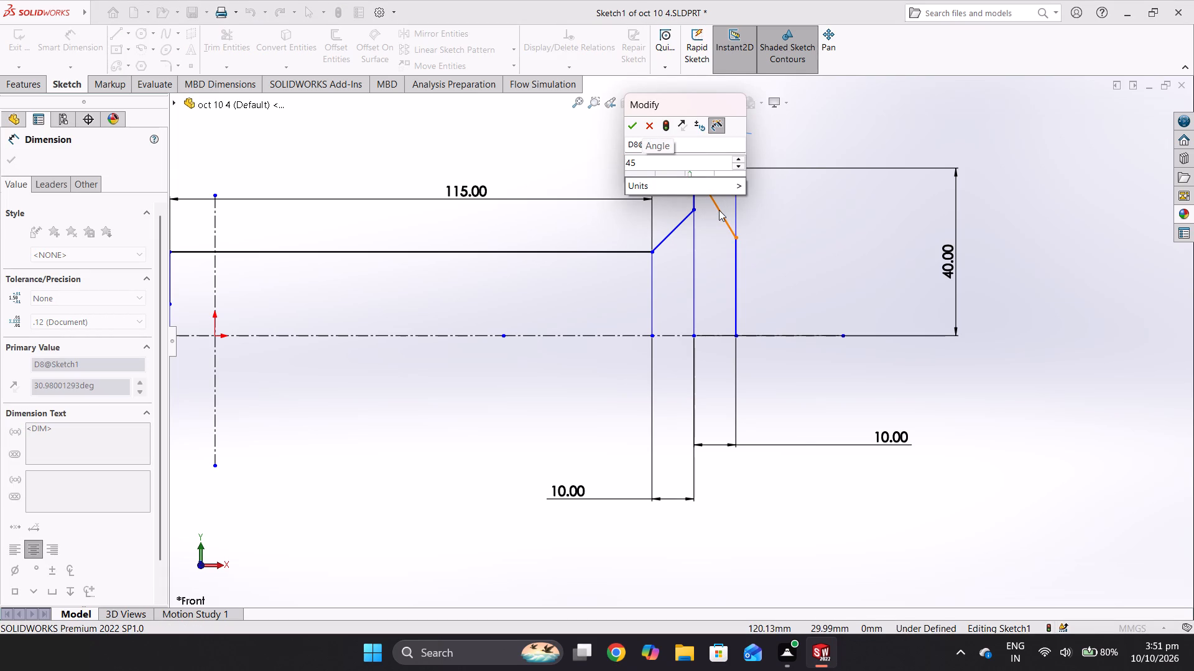
key("Return")
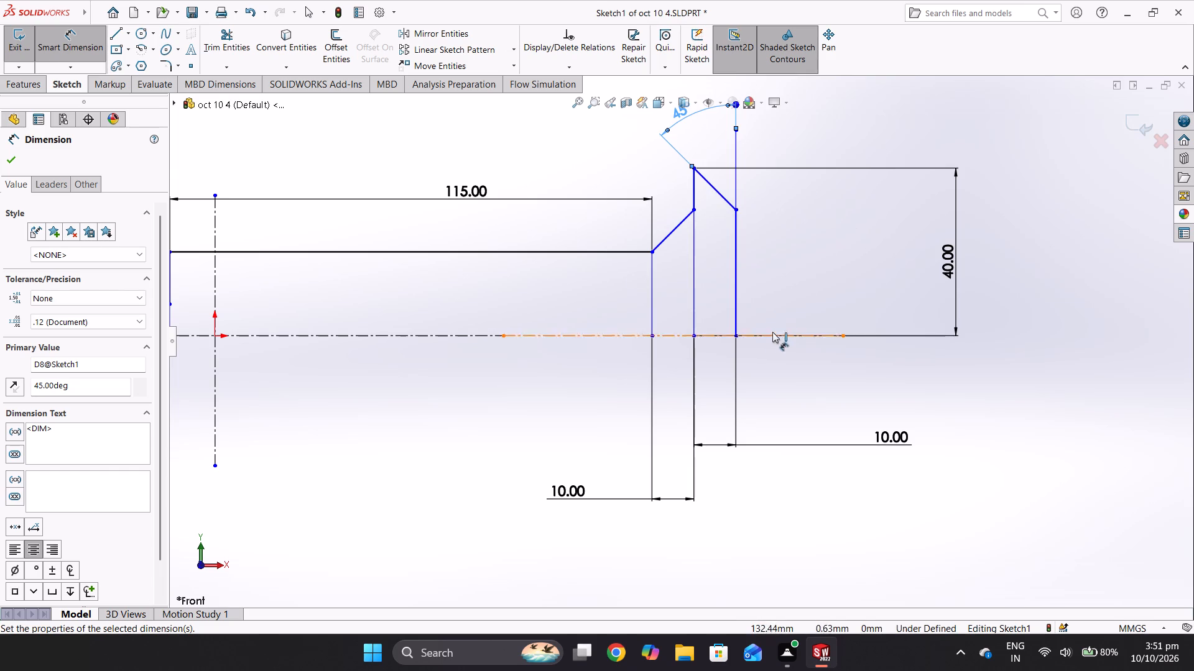
Delete the vertical helper line above the flare's outer corner, together with its angle dimension.
scroll(765, 219, "up", 1)
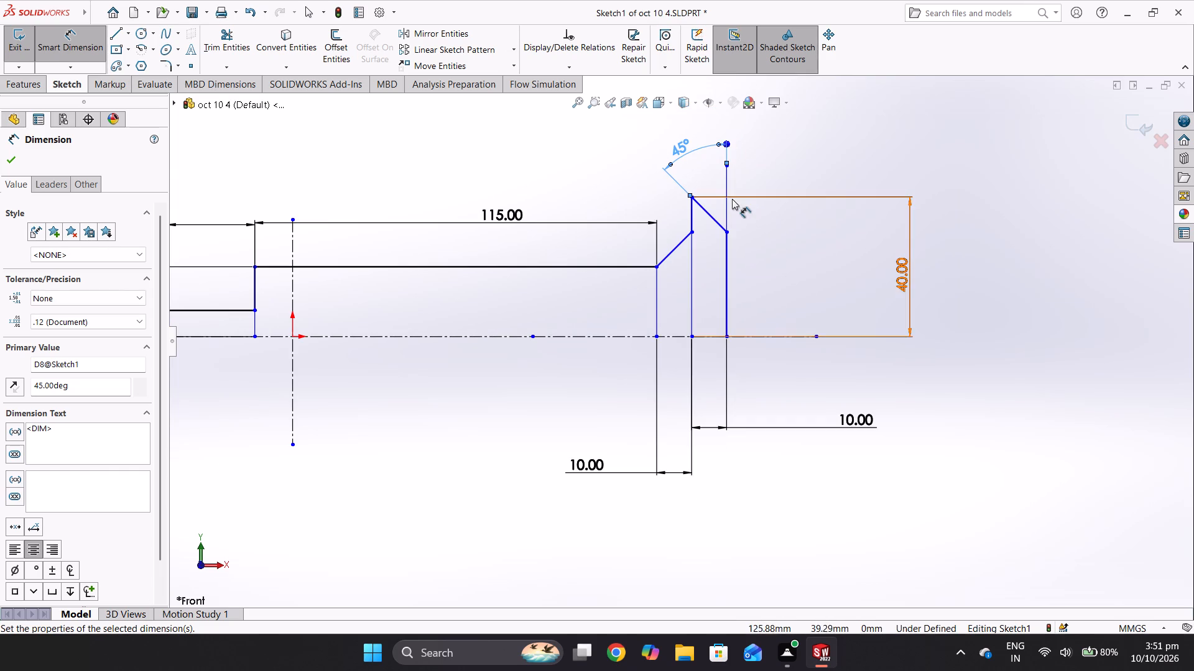
left_click(729, 200)
key("Delete")
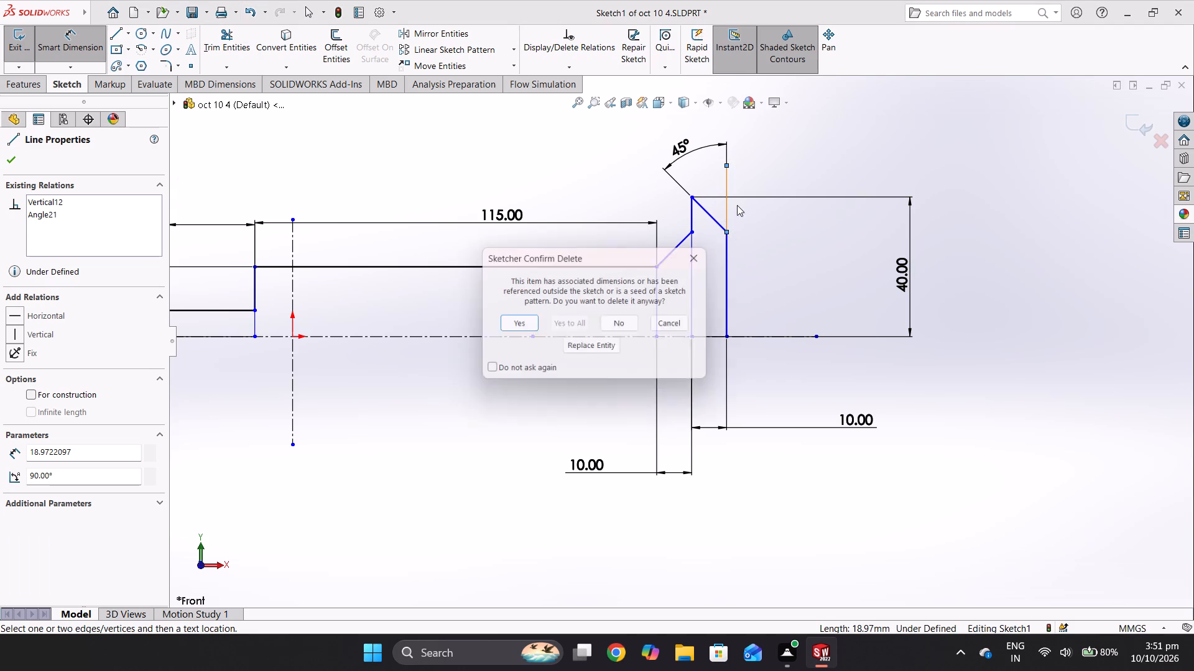
left_click(516, 323)
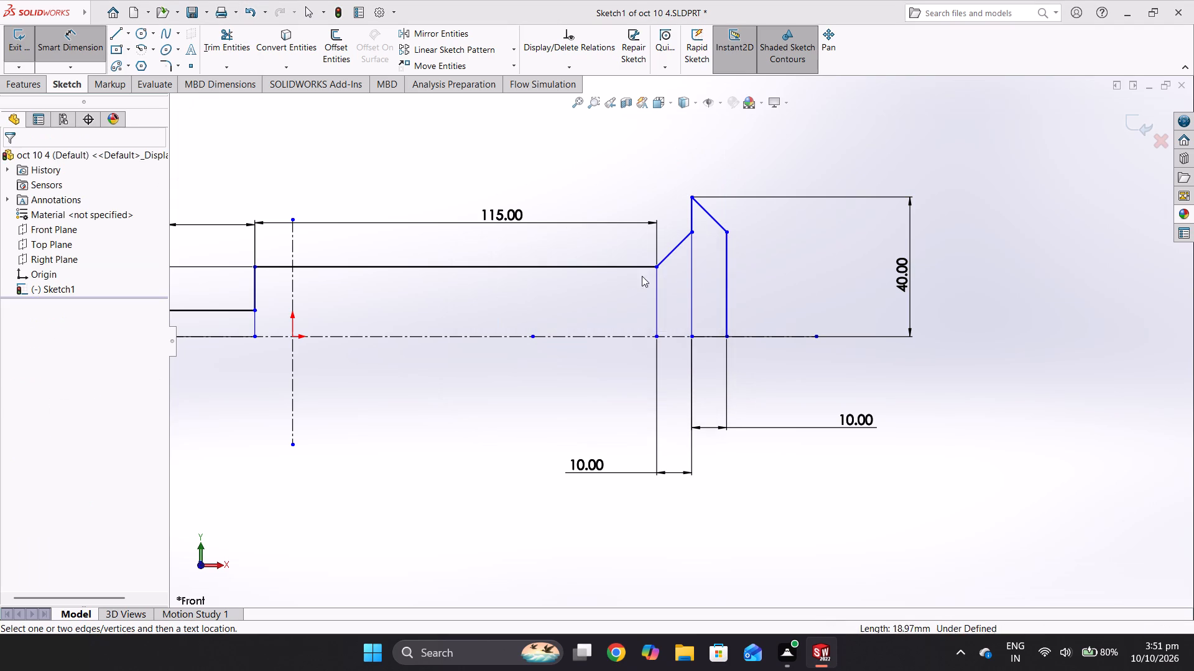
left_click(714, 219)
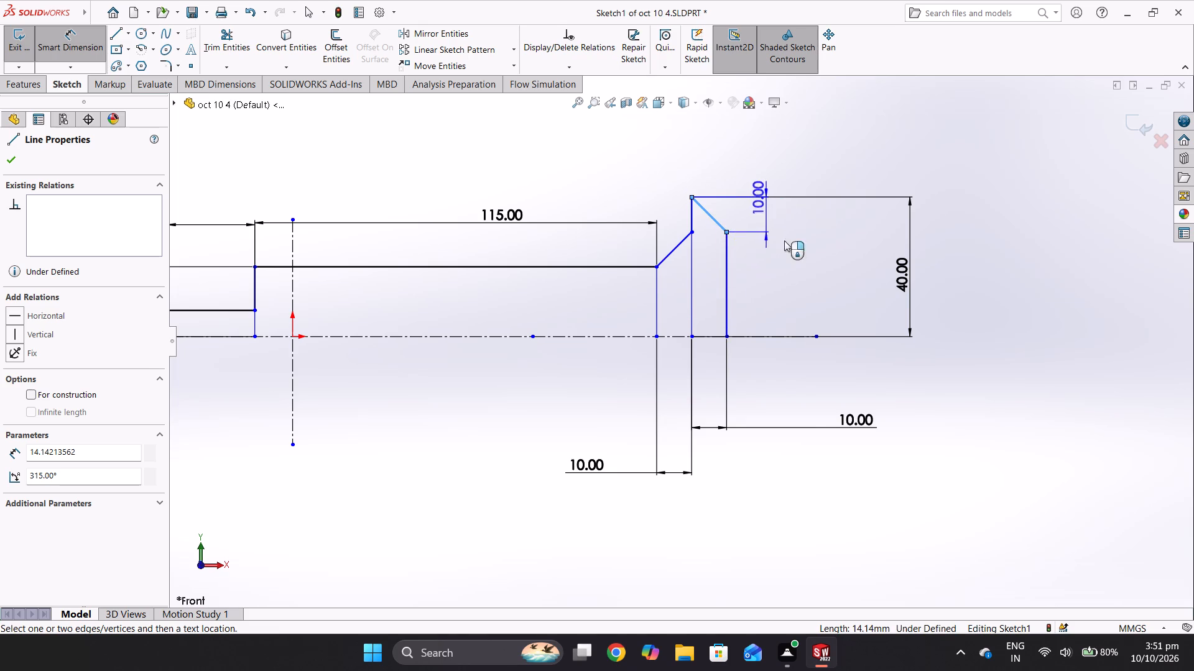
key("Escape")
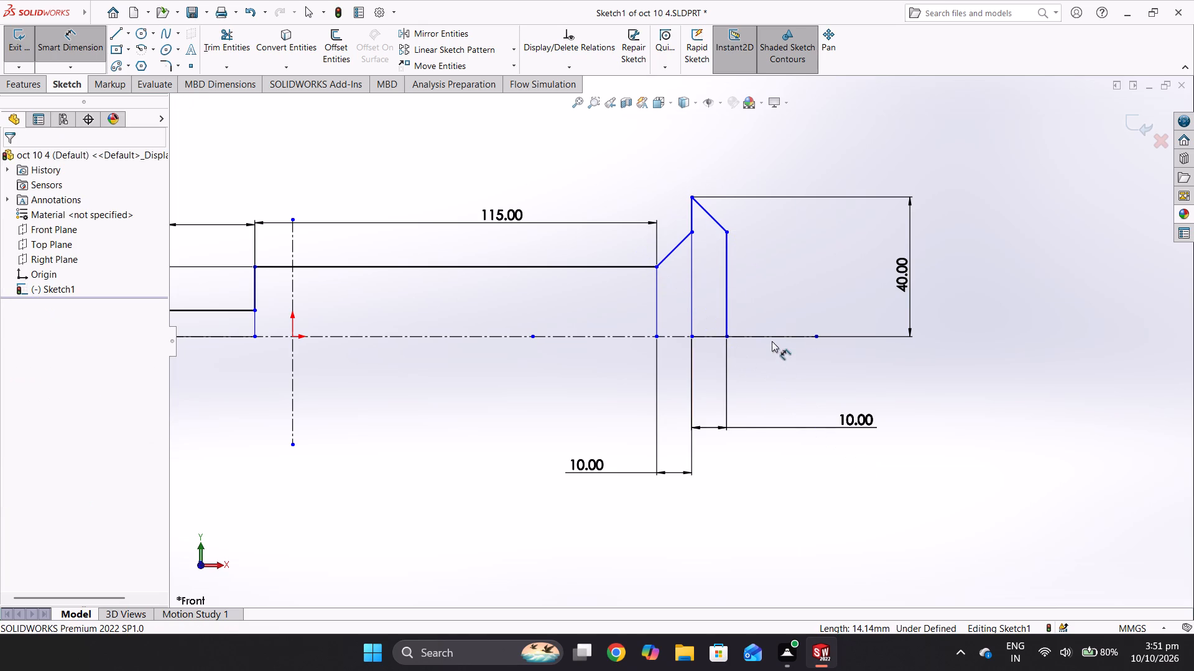
Save the part.
key("ctrl+s")
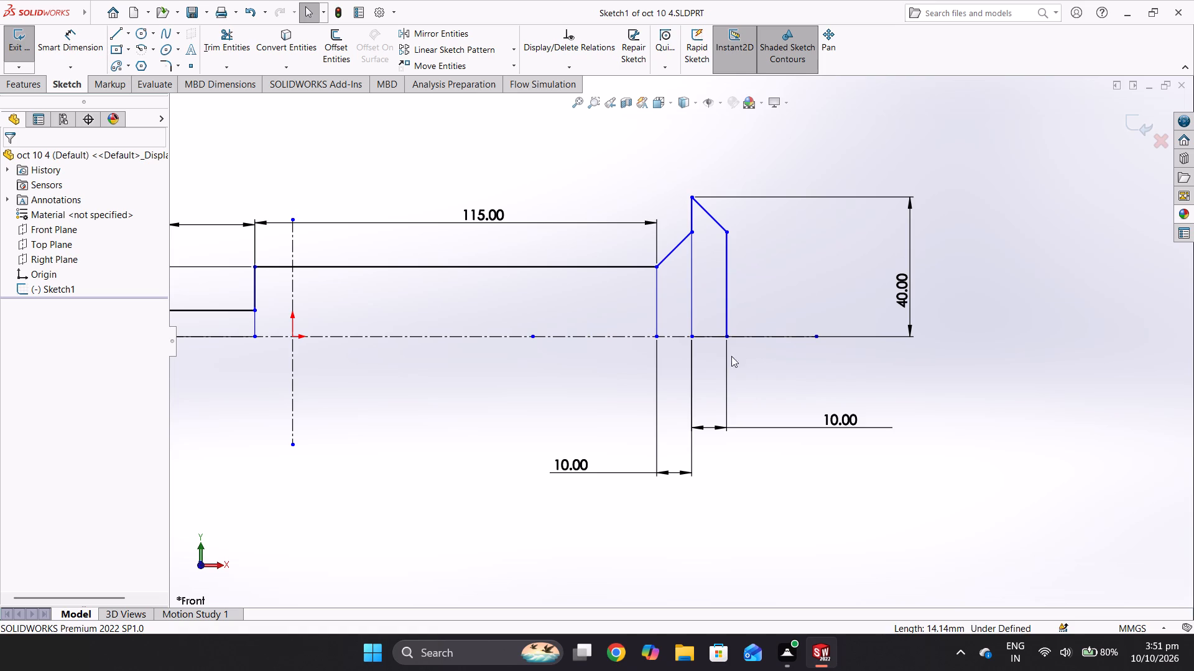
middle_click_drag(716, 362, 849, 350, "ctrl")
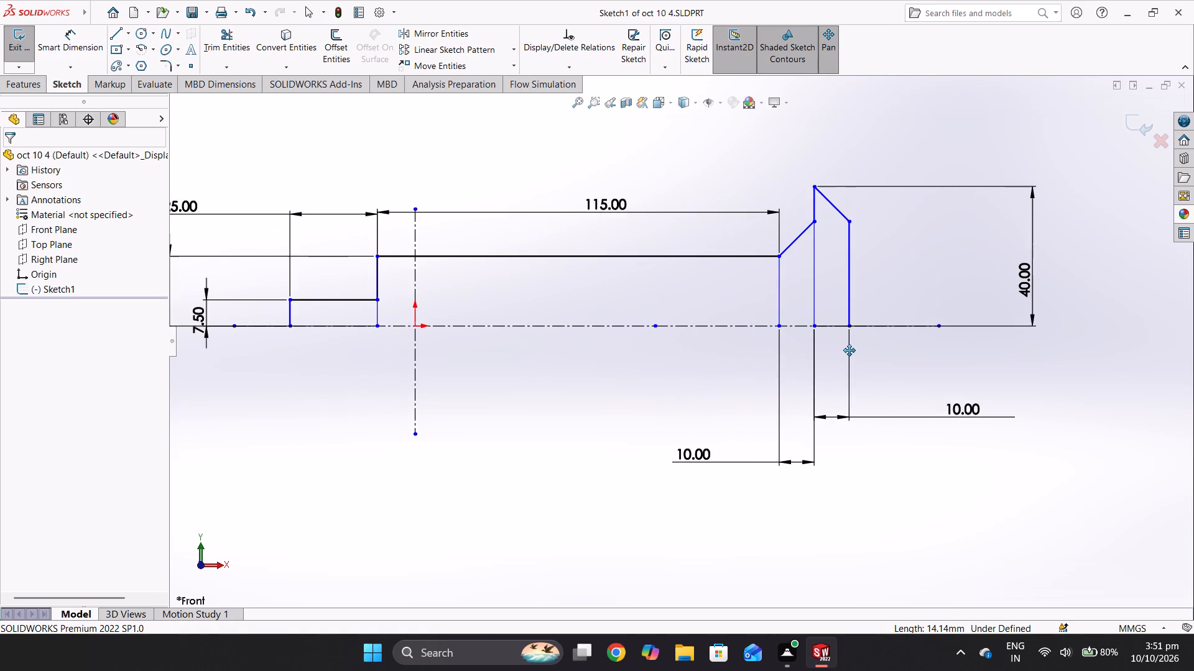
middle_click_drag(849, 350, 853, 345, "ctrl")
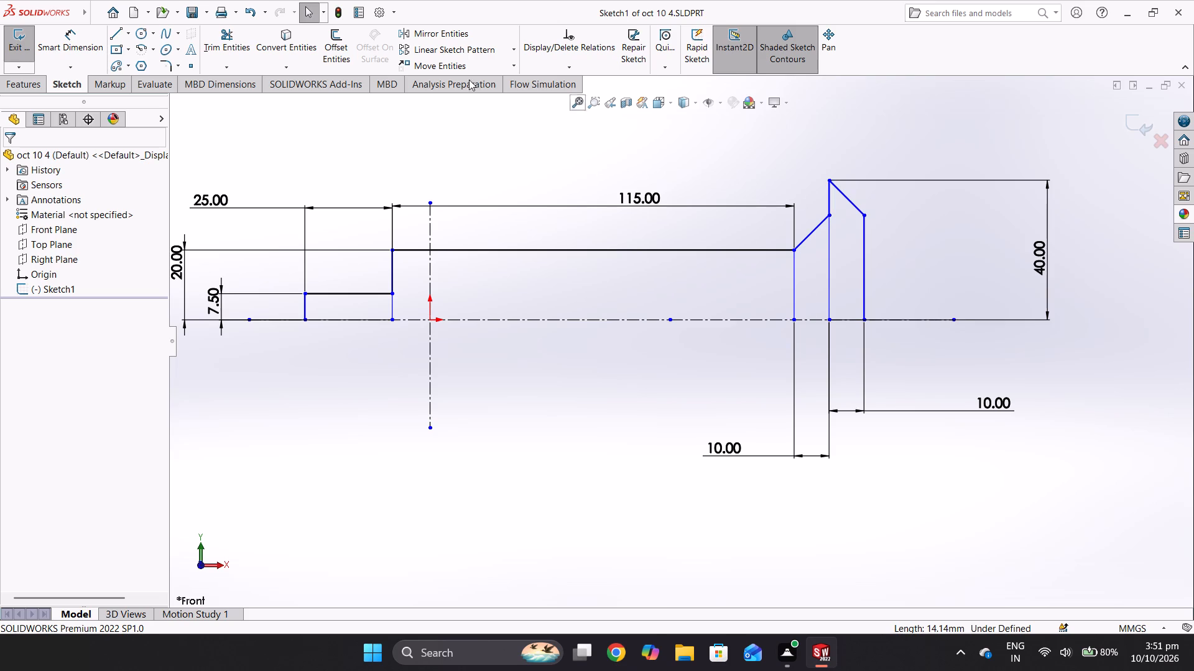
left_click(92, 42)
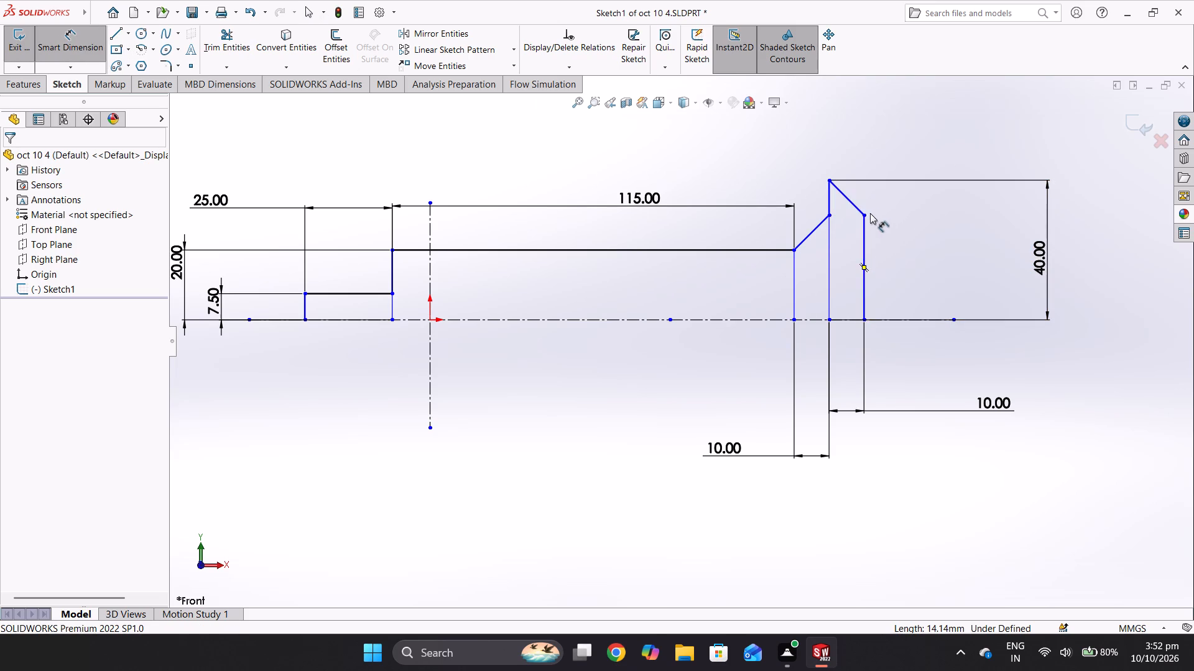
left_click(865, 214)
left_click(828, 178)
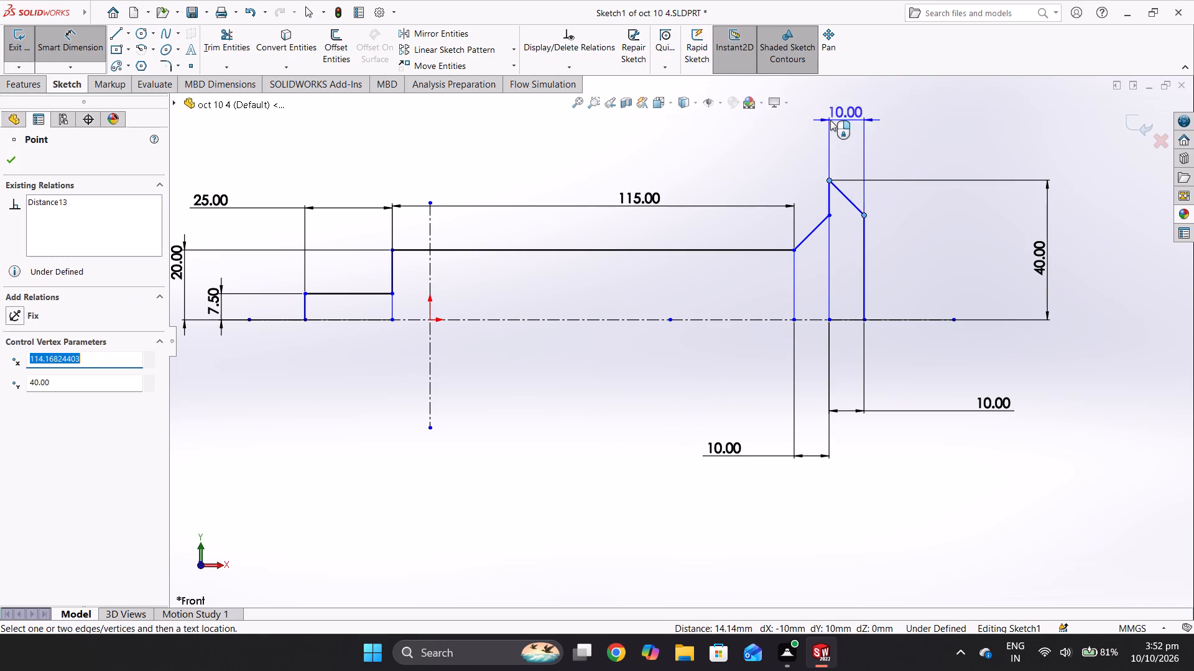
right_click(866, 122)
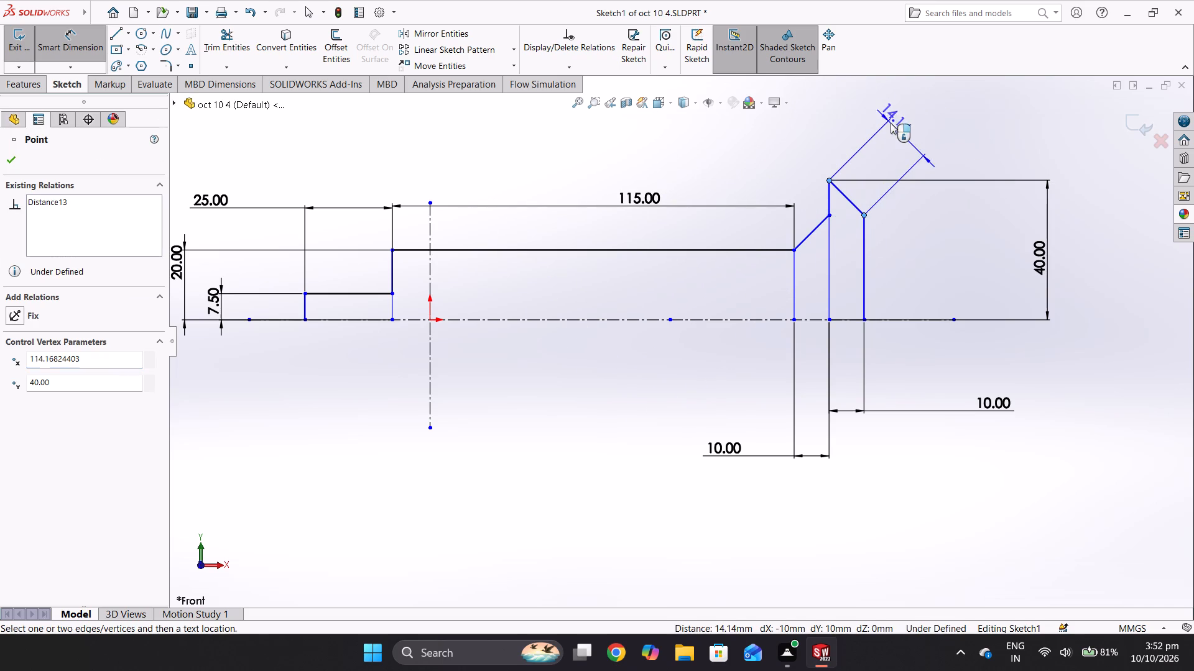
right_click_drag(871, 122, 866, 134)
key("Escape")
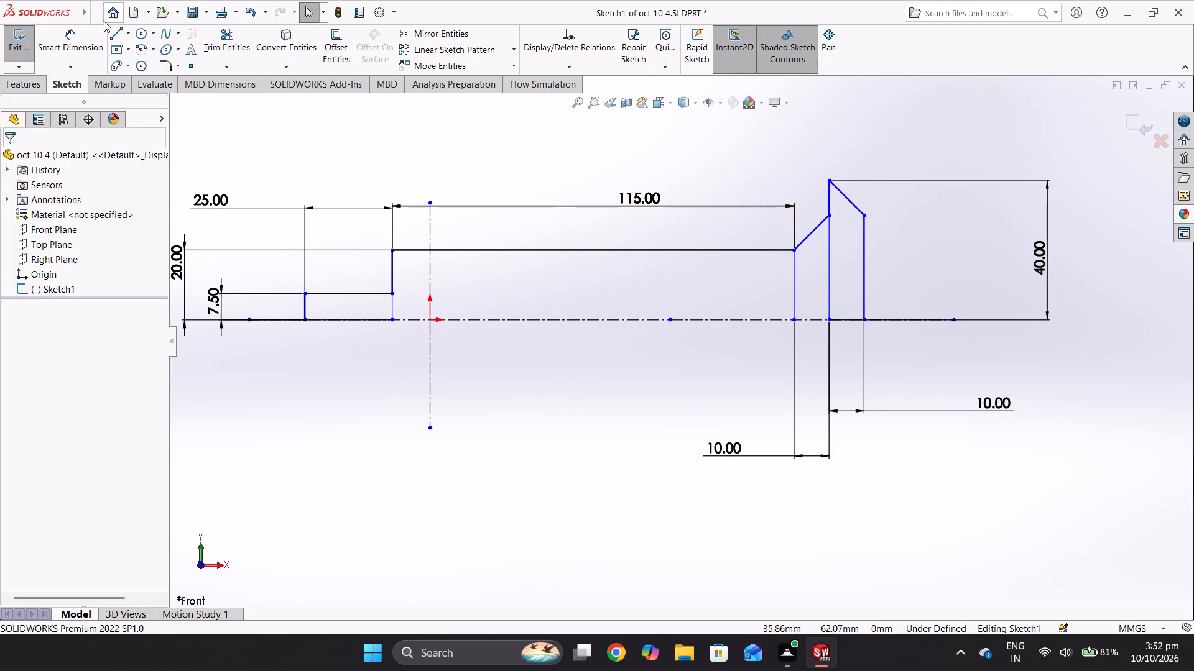
Sketch a vertical centerline upward from the lower end of the flare's outer sloped line, extending above the peak.
left_click(122, 32)
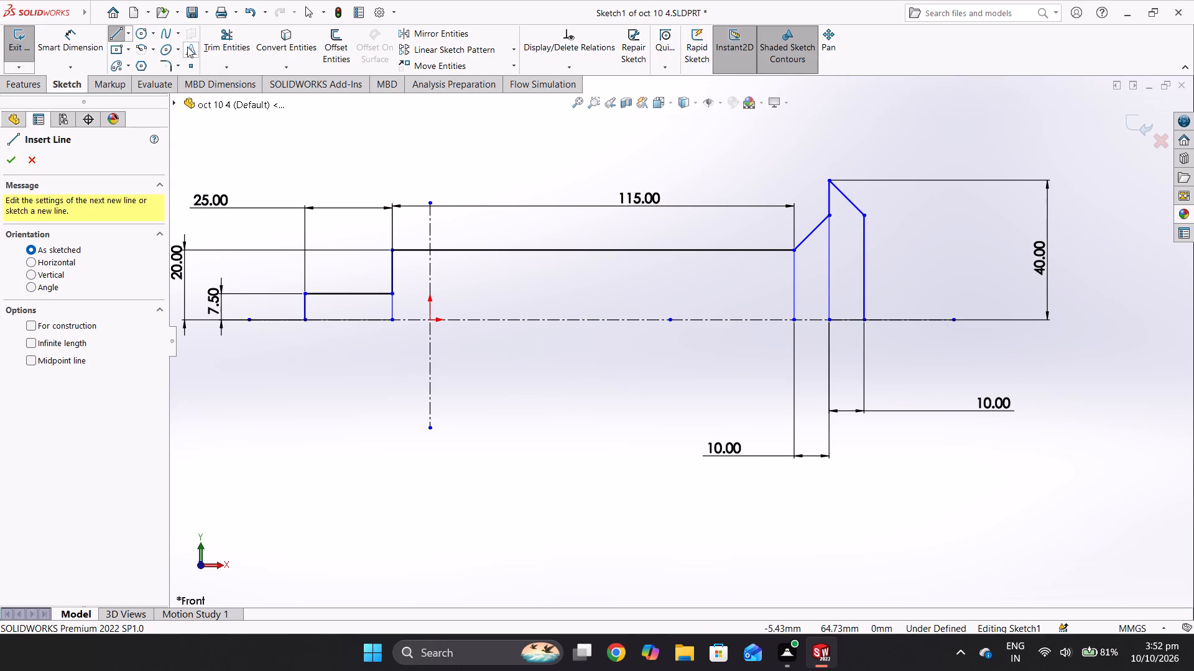
left_click(127, 36)
left_click(143, 62)
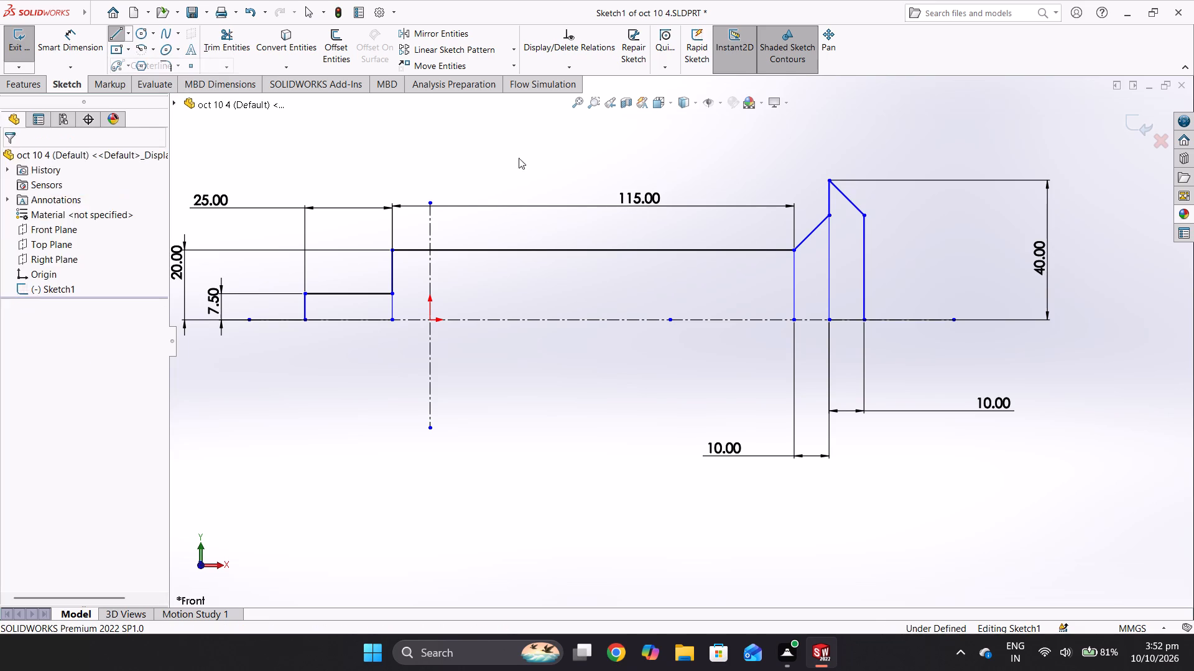
left_click(865, 217)
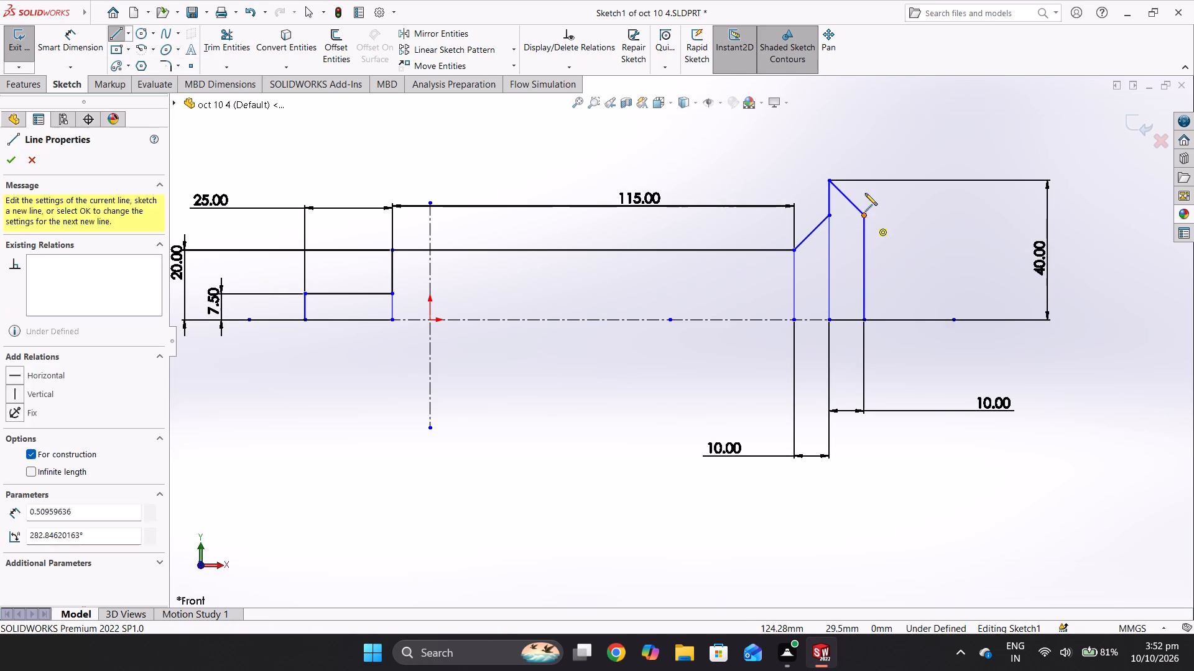
left_click(862, 140)
key("Escape")
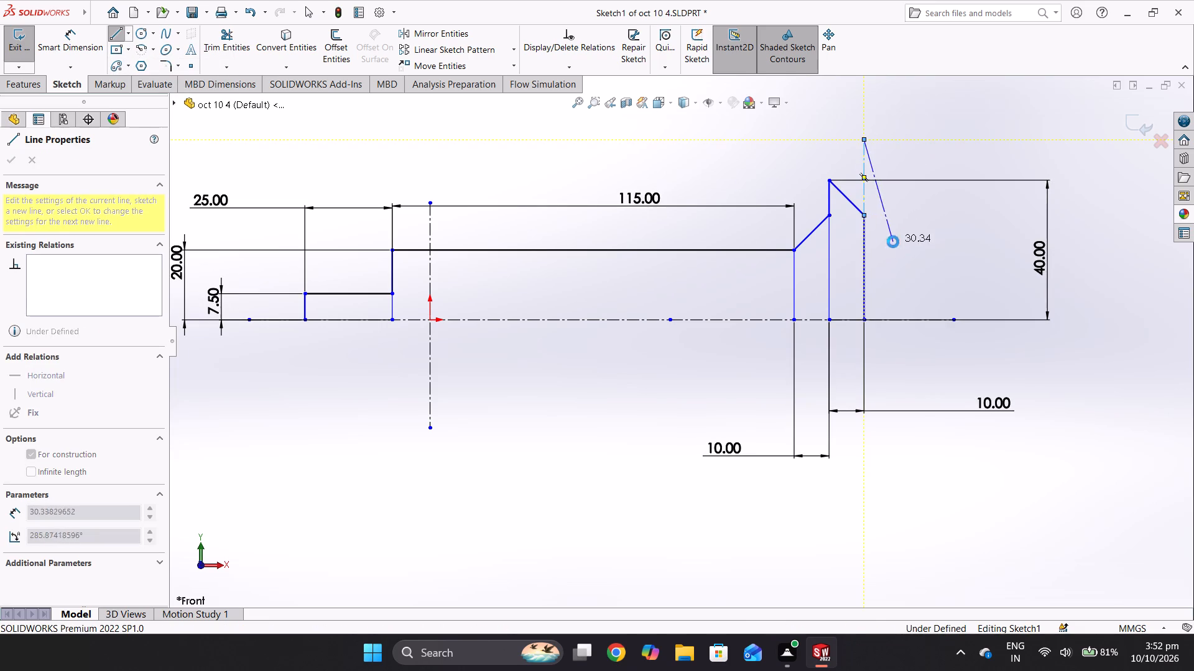
Dimension the angle between the new vertical centerline and the flare's outer sloped line as 45°.
left_click(67, 42)
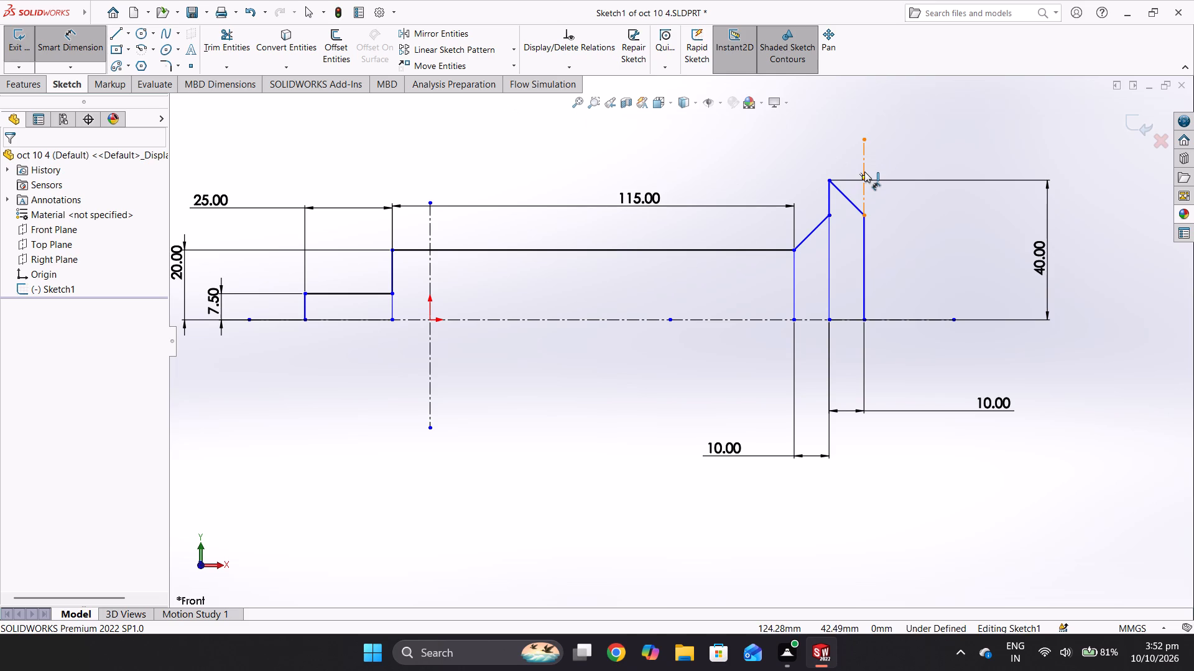
left_click(864, 171)
left_click(841, 191)
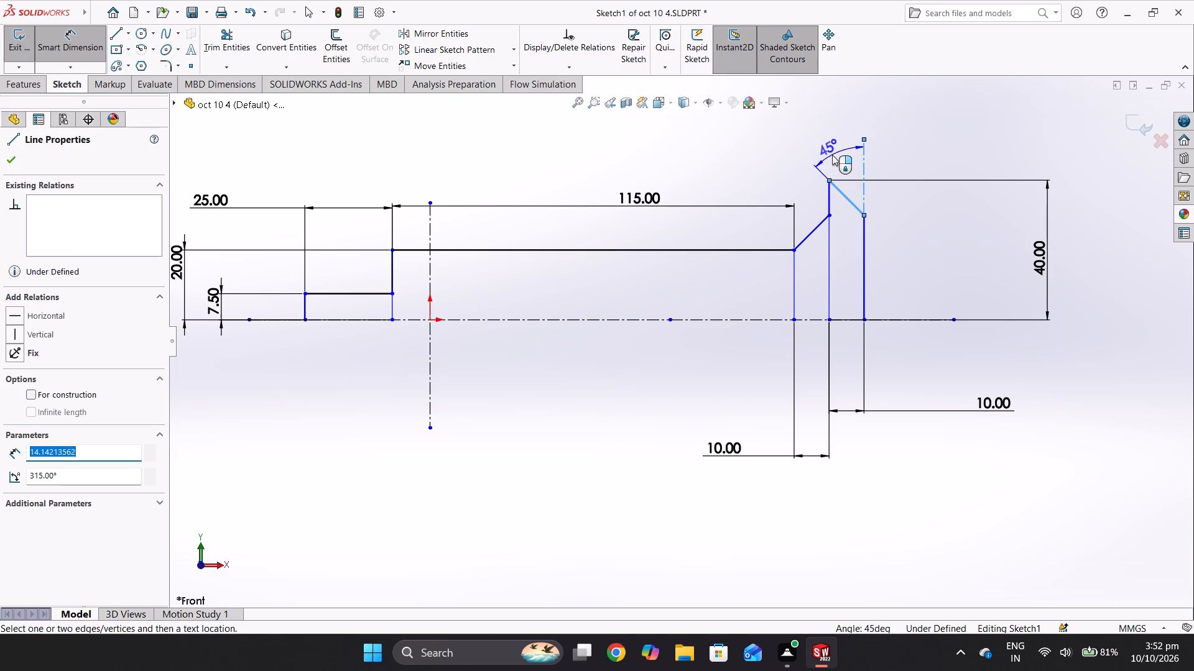
left_click(832, 155)
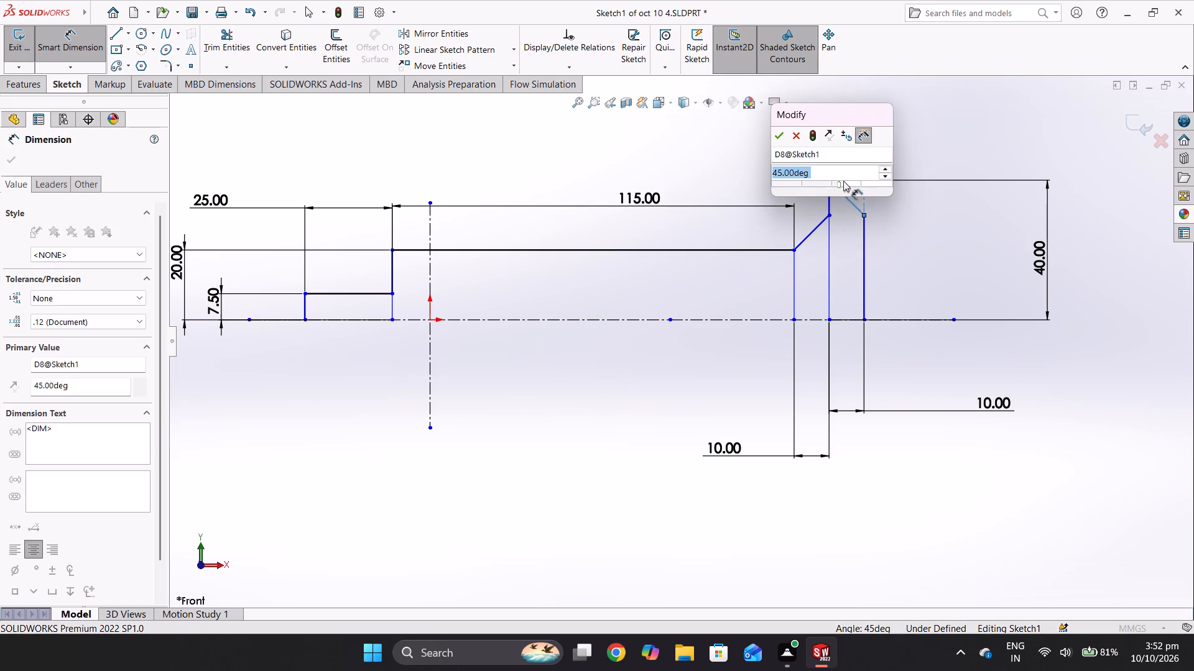
left_click(779, 138)
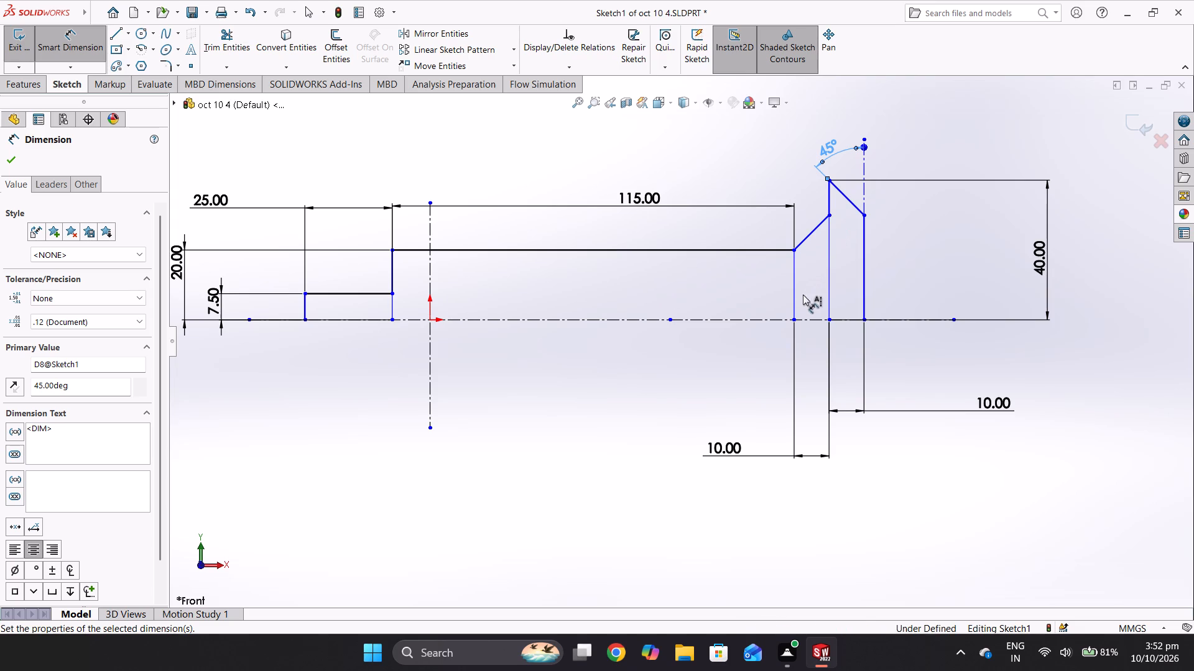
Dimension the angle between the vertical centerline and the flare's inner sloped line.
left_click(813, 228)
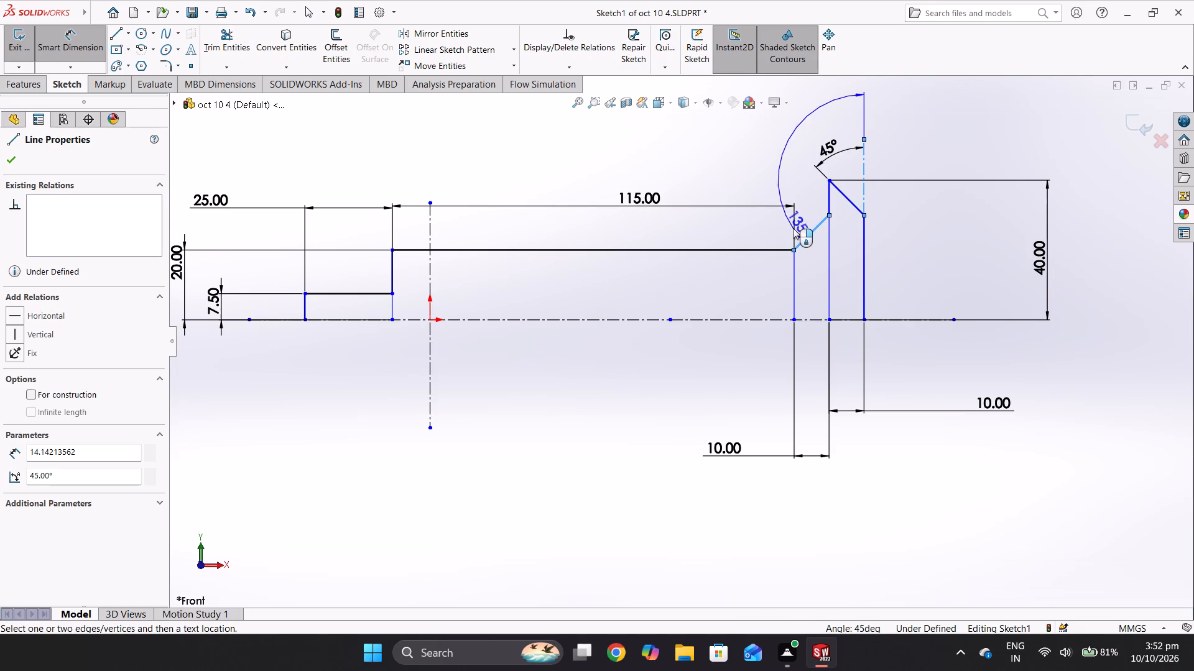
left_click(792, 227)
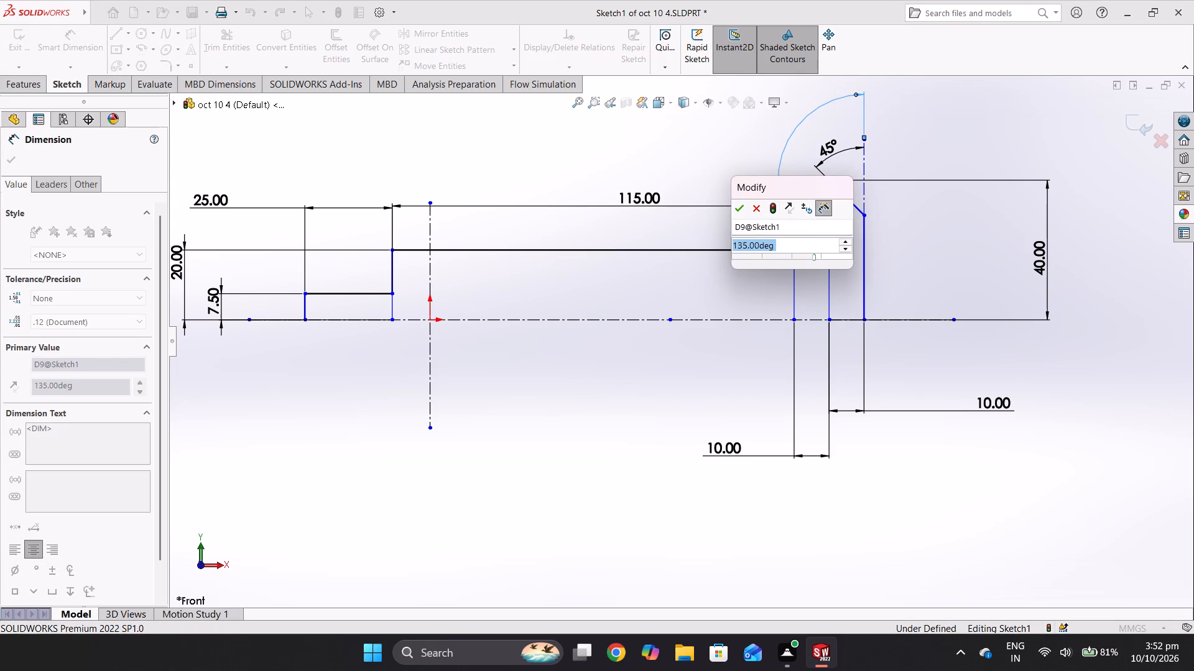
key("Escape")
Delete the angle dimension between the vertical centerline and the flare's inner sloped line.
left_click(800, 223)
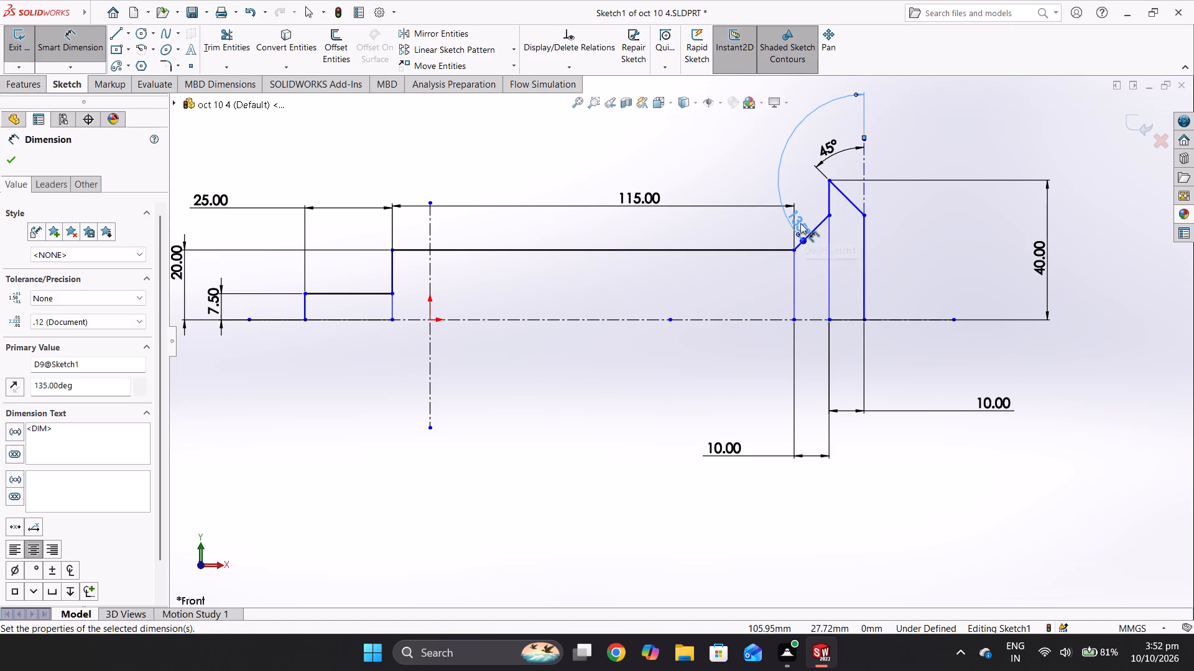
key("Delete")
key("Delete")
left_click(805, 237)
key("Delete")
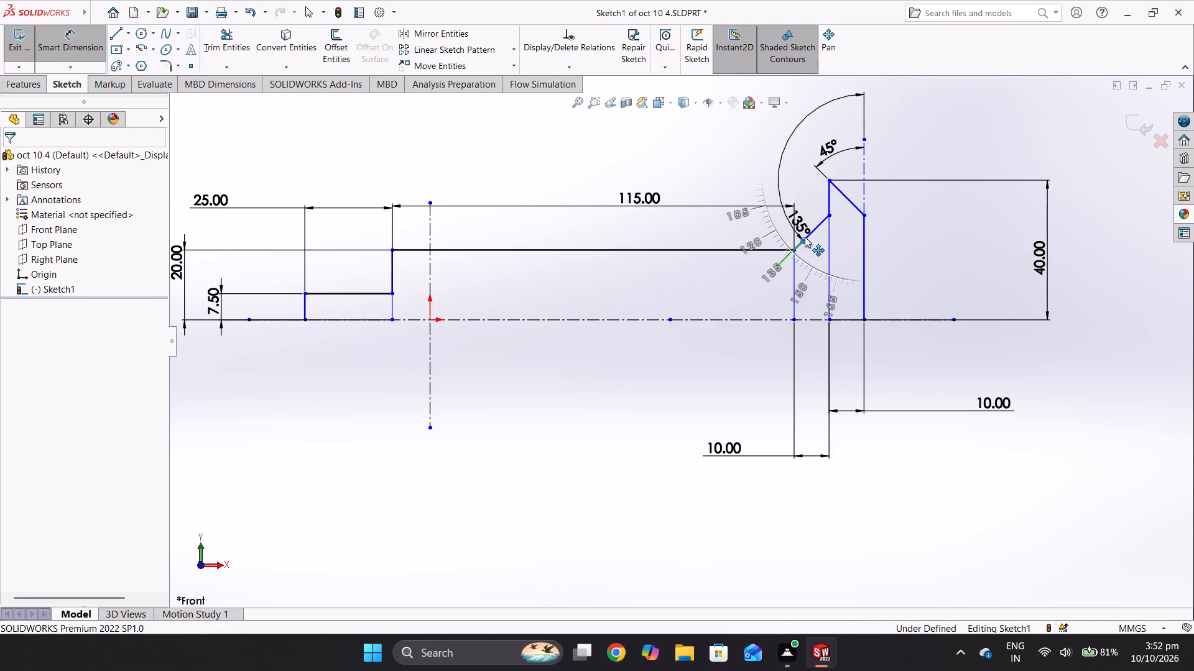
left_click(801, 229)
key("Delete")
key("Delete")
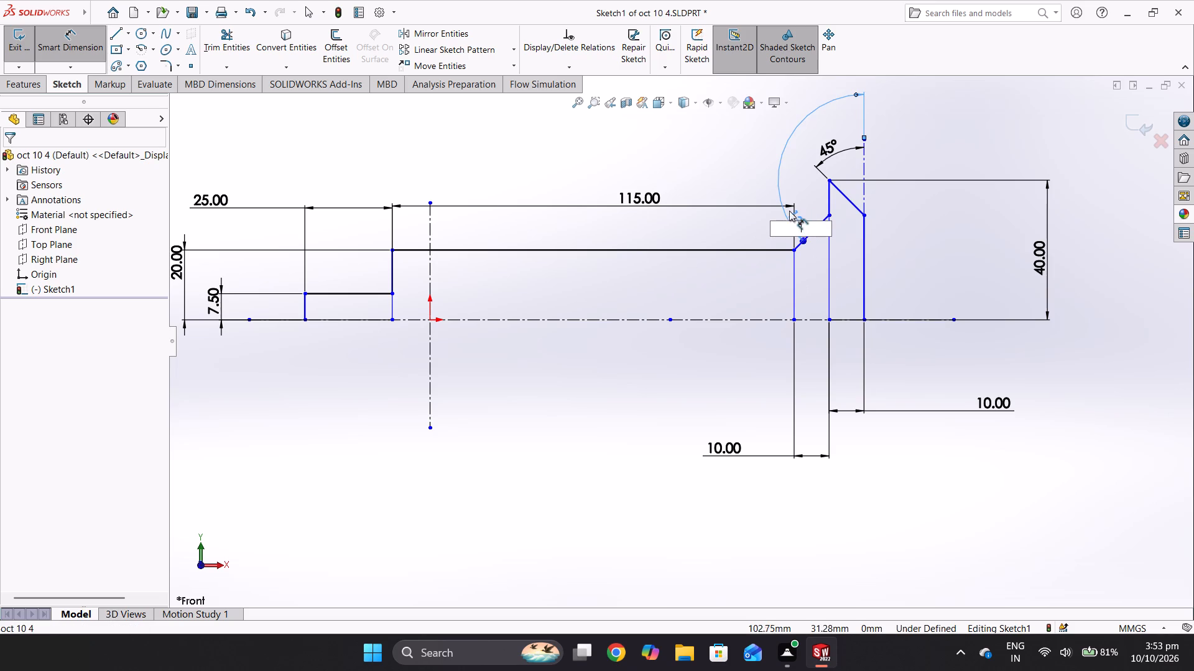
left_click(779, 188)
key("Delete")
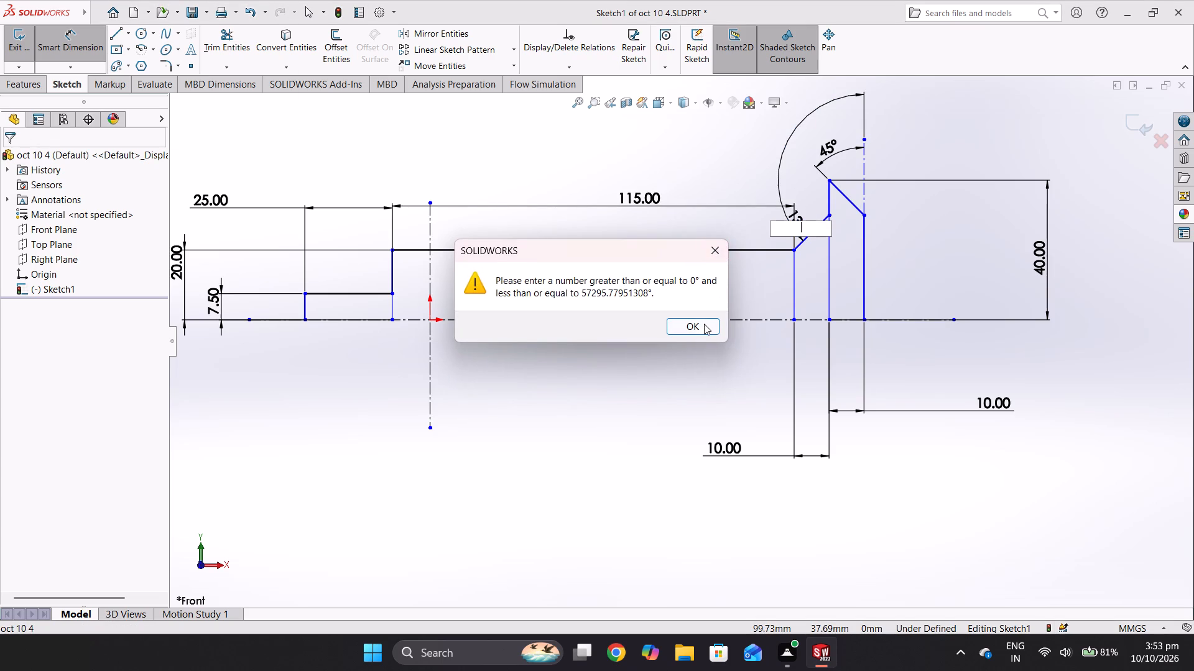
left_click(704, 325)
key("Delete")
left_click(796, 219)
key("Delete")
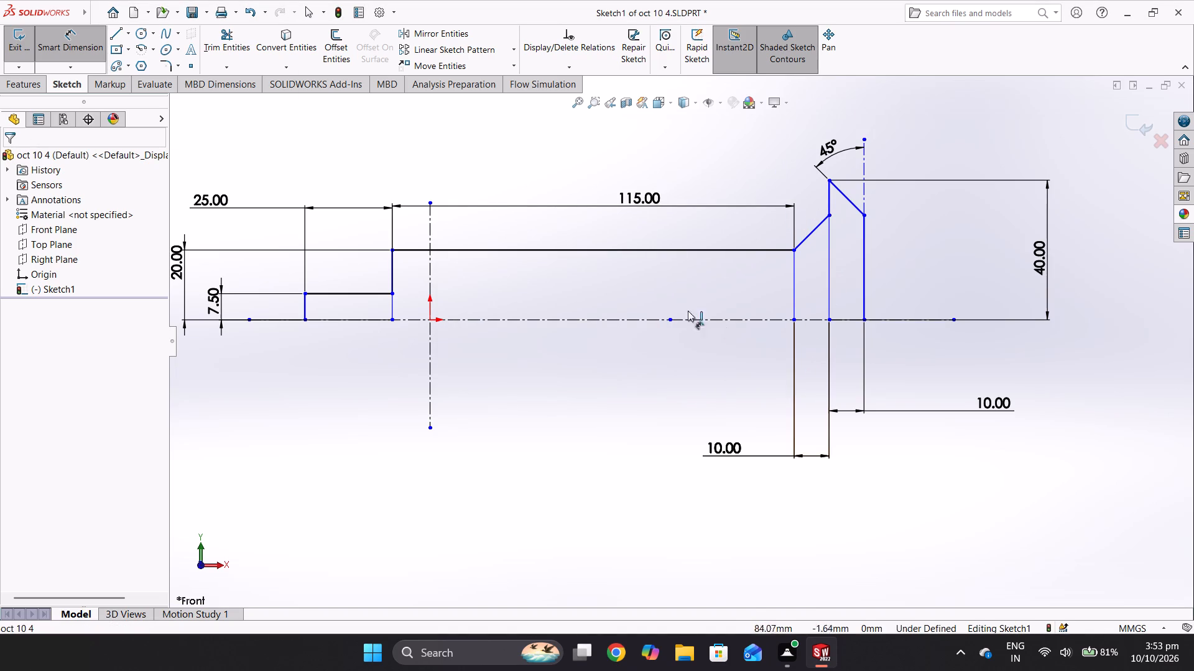
Sketch a 160 mm horizontal line along the centerline, closing the profile from its left end to its right end.
left_click(109, 30)
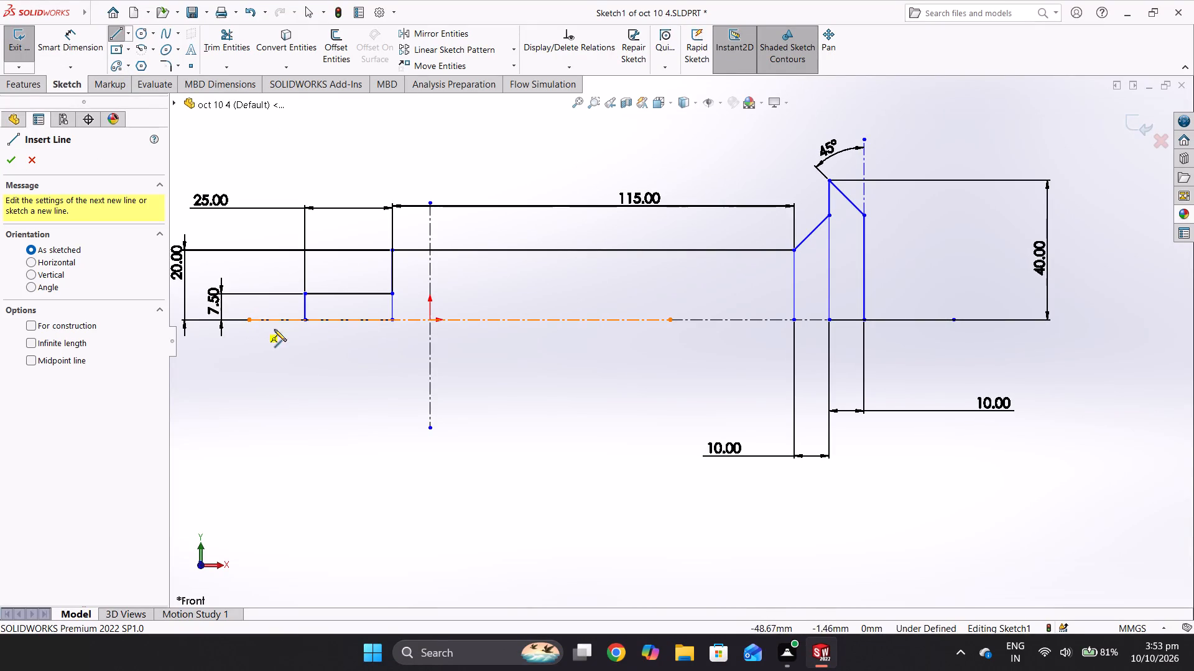
left_click(304, 320)
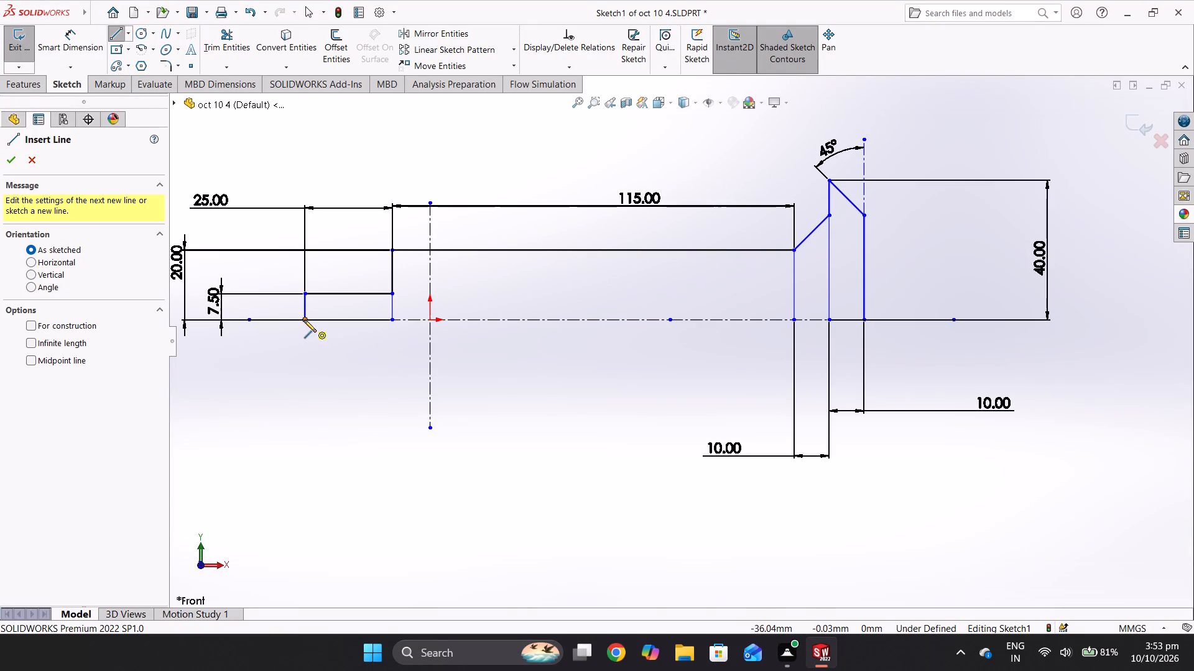
left_click(864, 321)
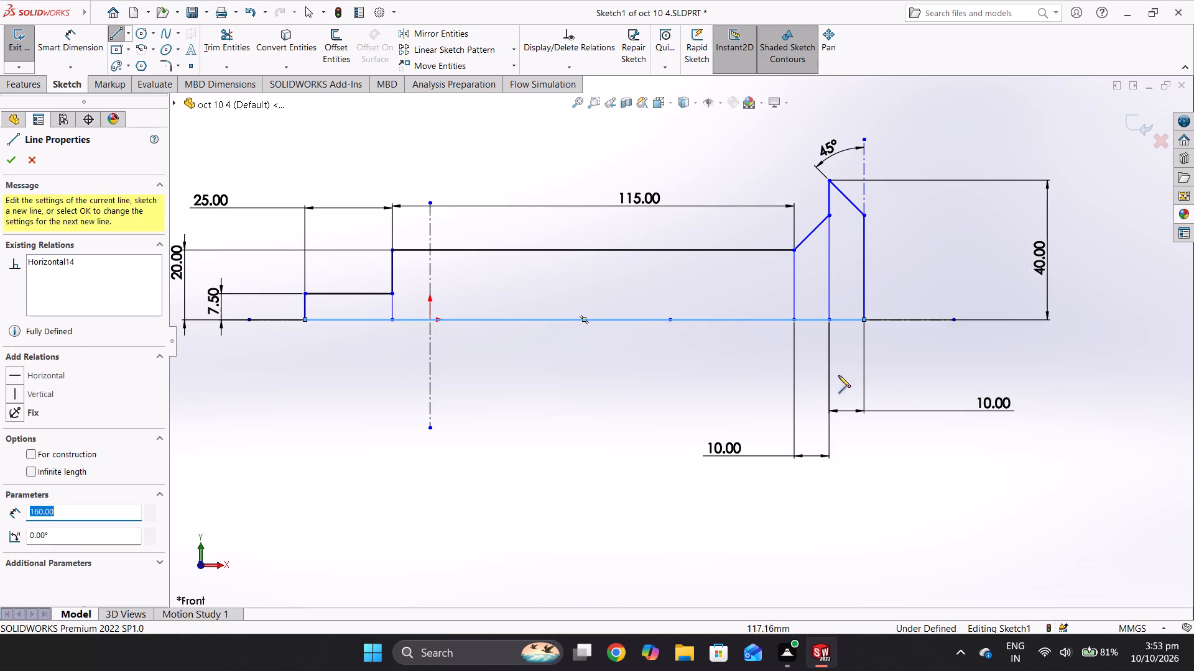
left_click(12, 162)
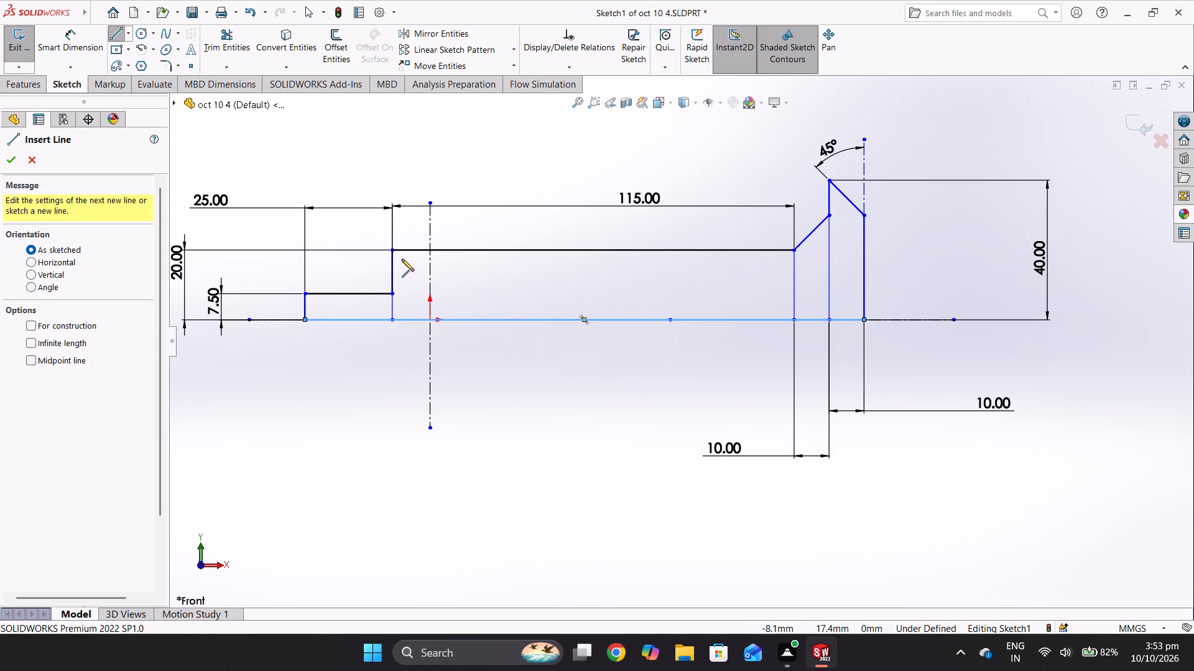
Sketch a 20 mm vertical line from the 115 mm edge down to the base line, about 1 mm right of the step.
scroll(396, 251, "down", 2)
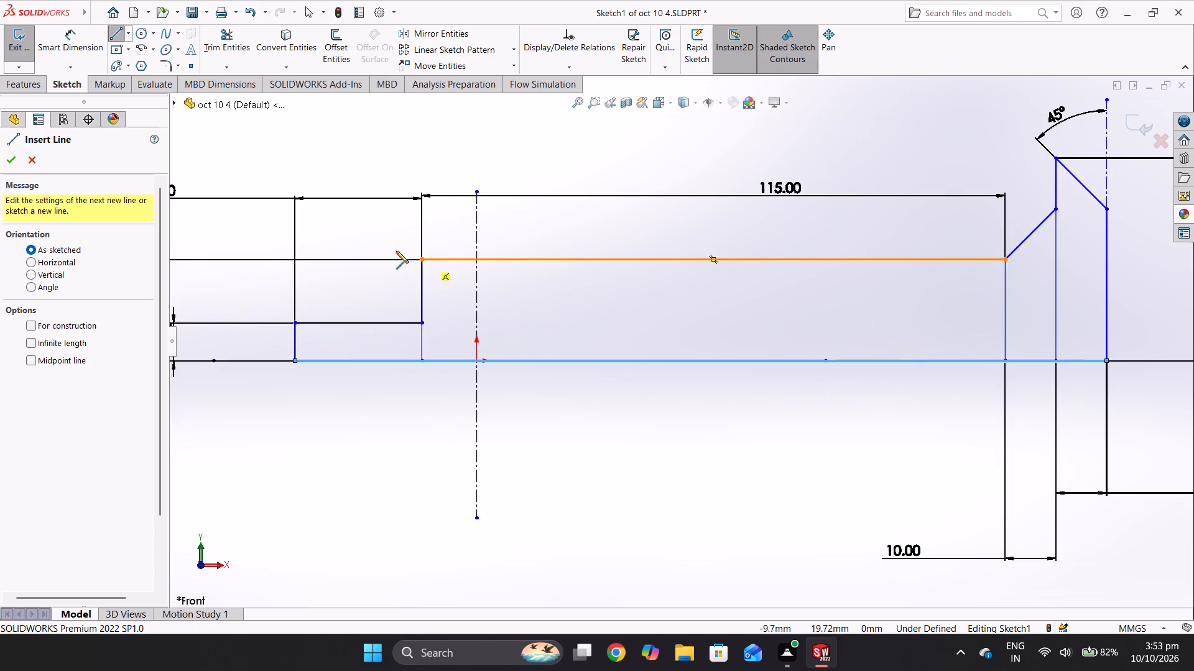
scroll(434, 273, "down", 4)
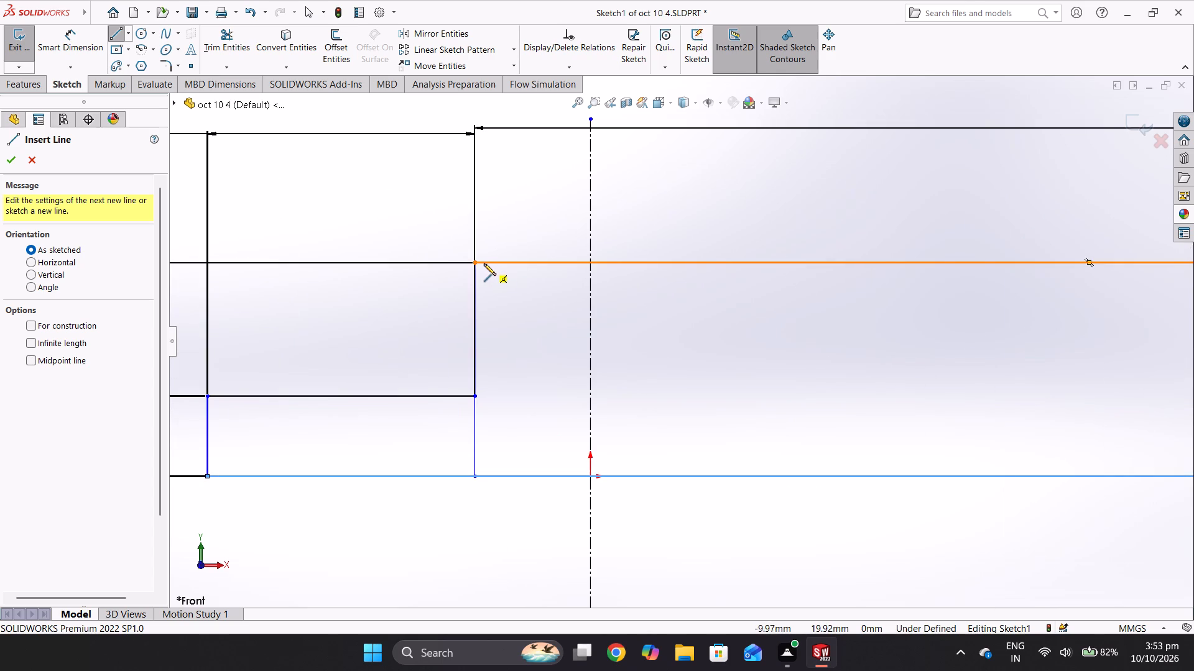
left_click(485, 263)
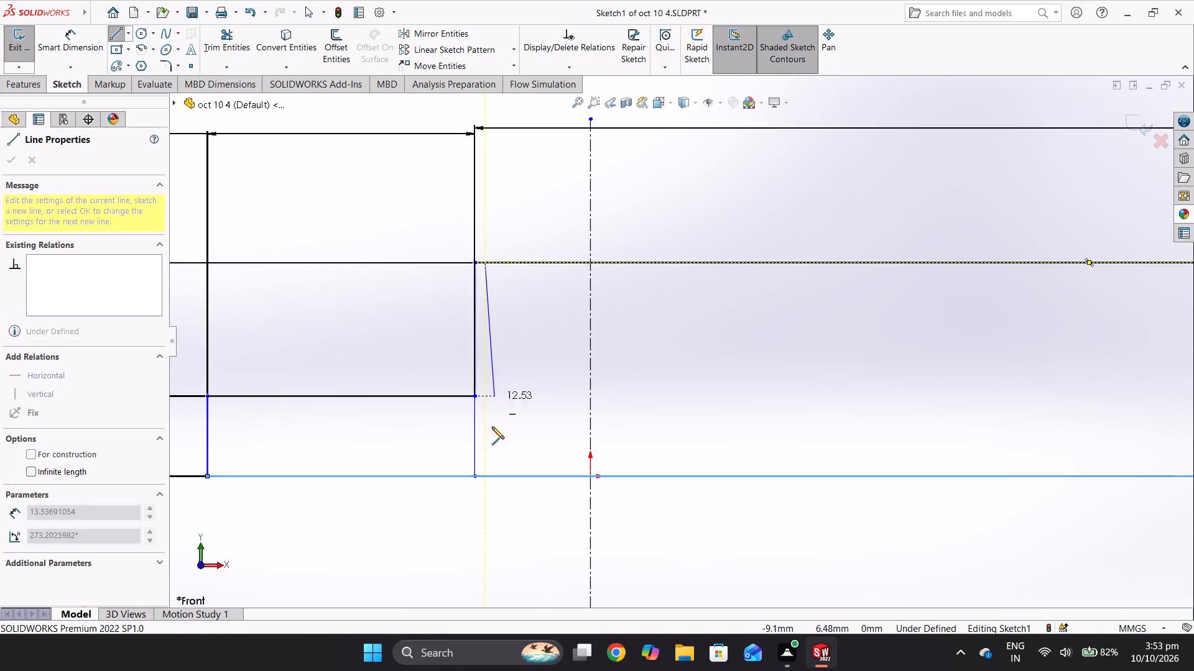
left_click(483, 476)
key("Escape")
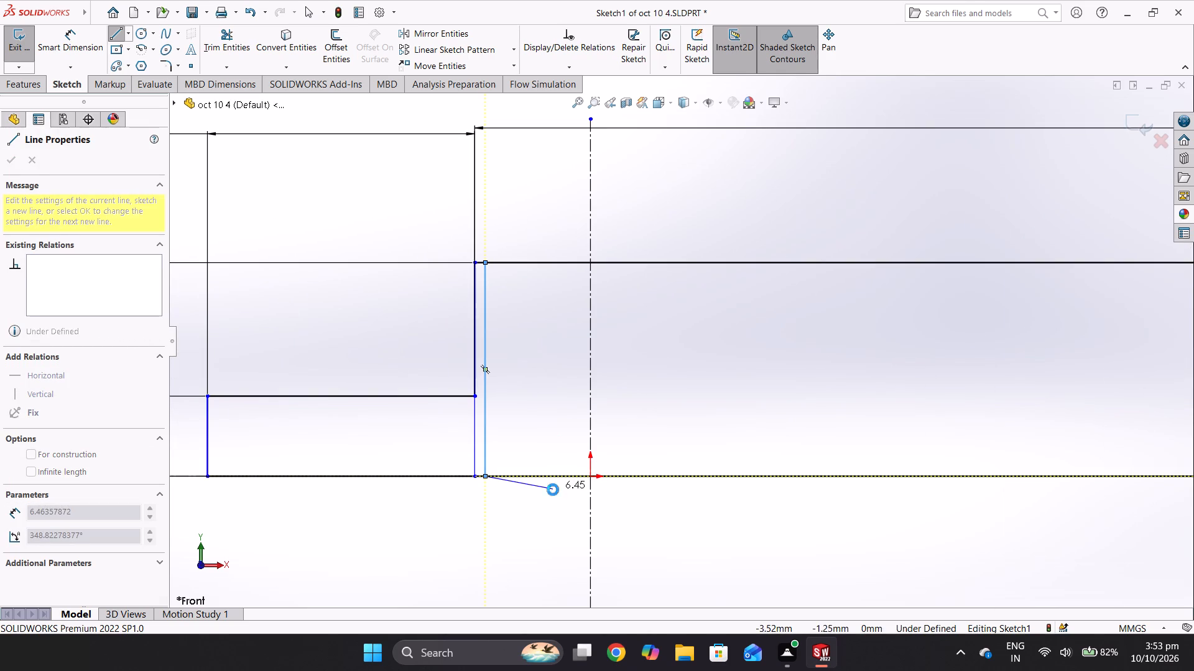
Dimension the distance between the step's vertical edge and the new vertical line as 3 mm.
left_click(56, 40)
left_click(473, 282)
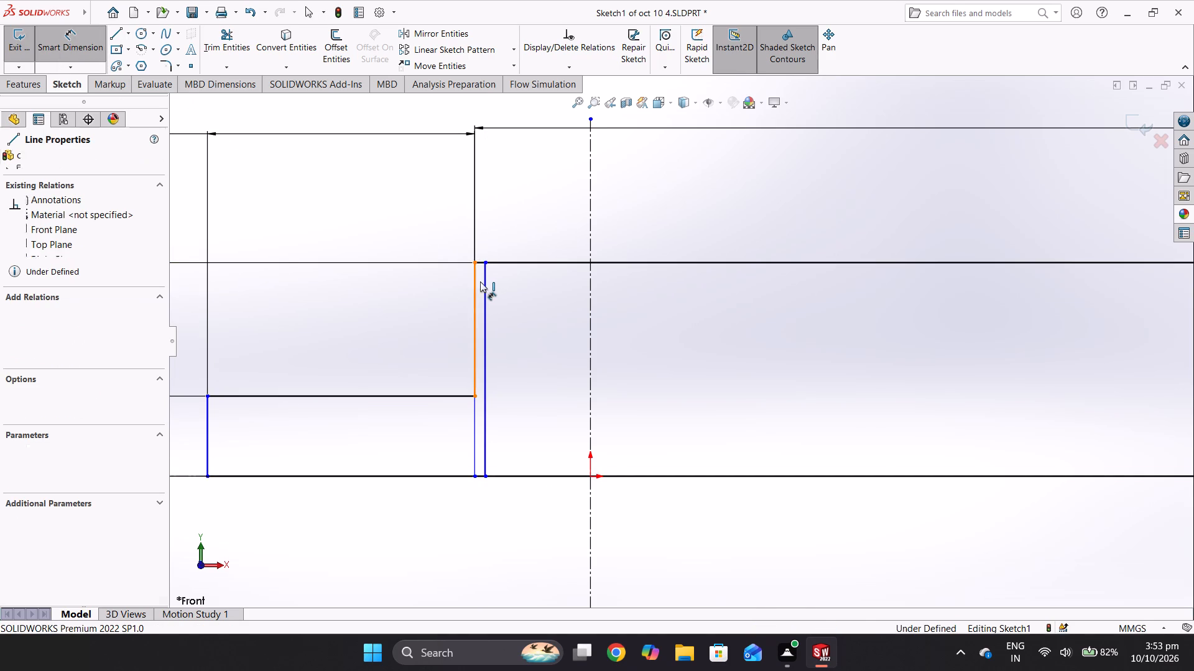
left_click(486, 280)
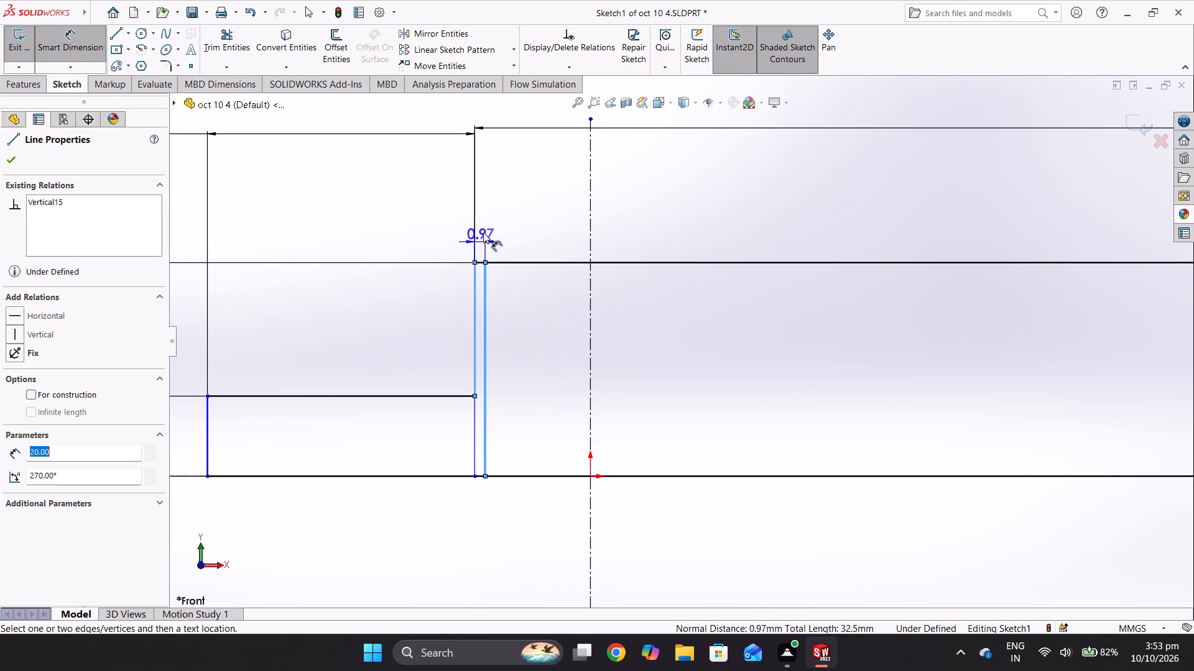
left_click(543, 212)
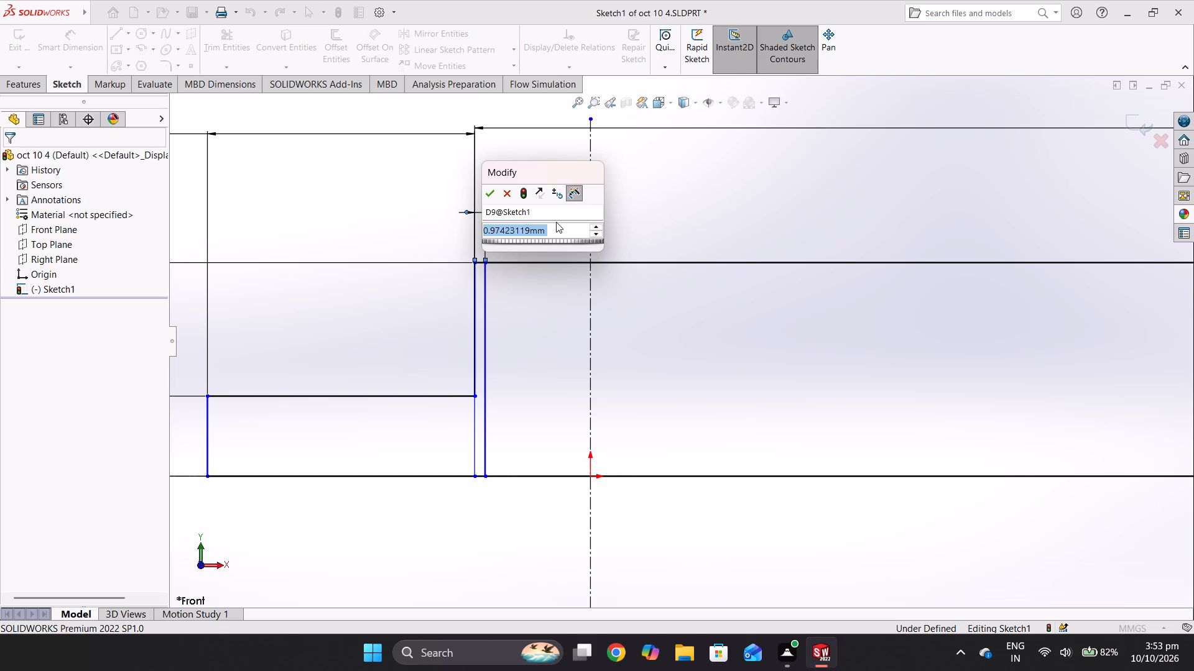
key("3")
key("Return")
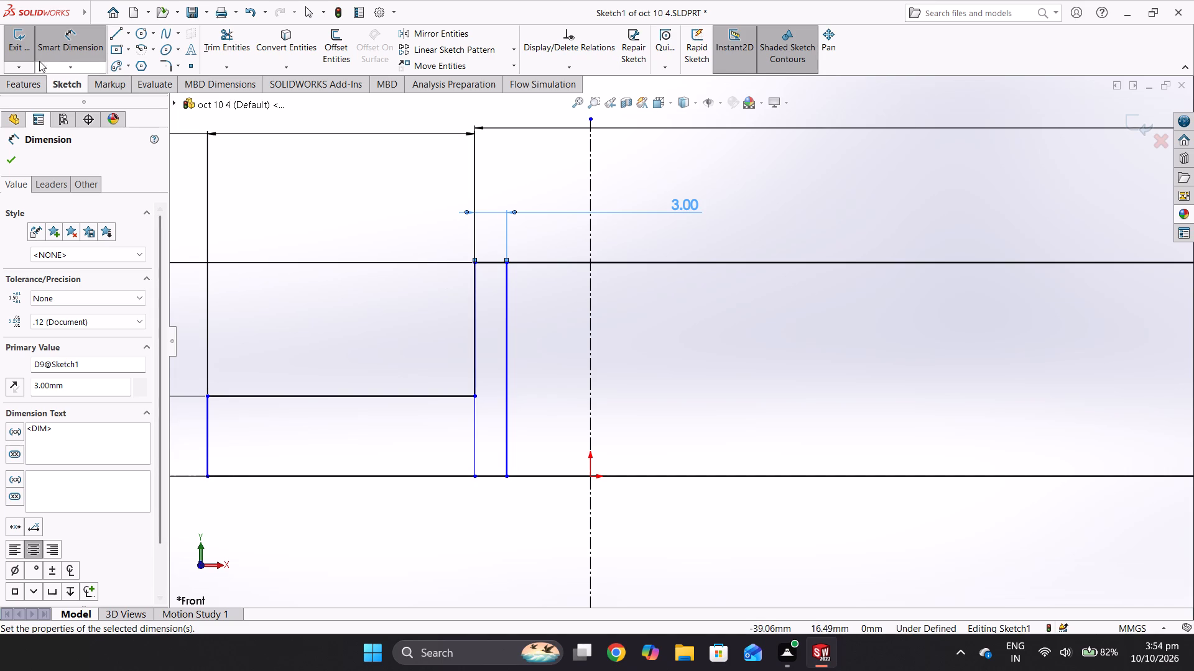
Sketch two sloped lines, each about 3.8 mm long, from the vertical line's upper and lower ends to the step's vertical lines.
left_click(118, 35)
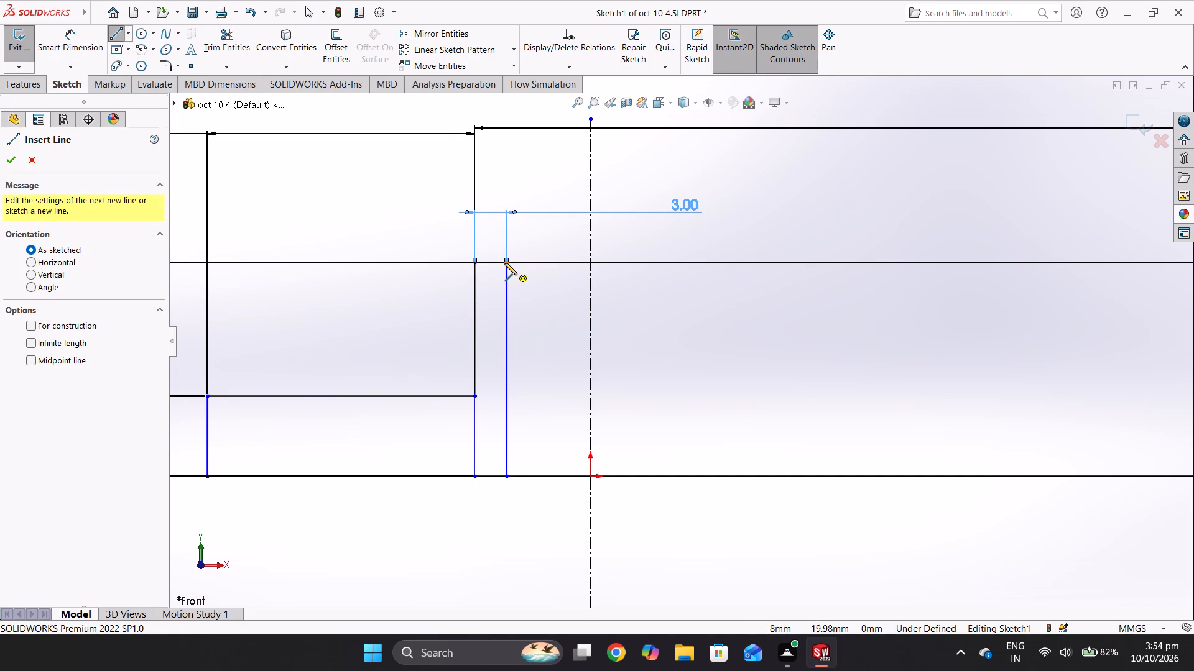
left_click_drag(505, 263, 476, 288)
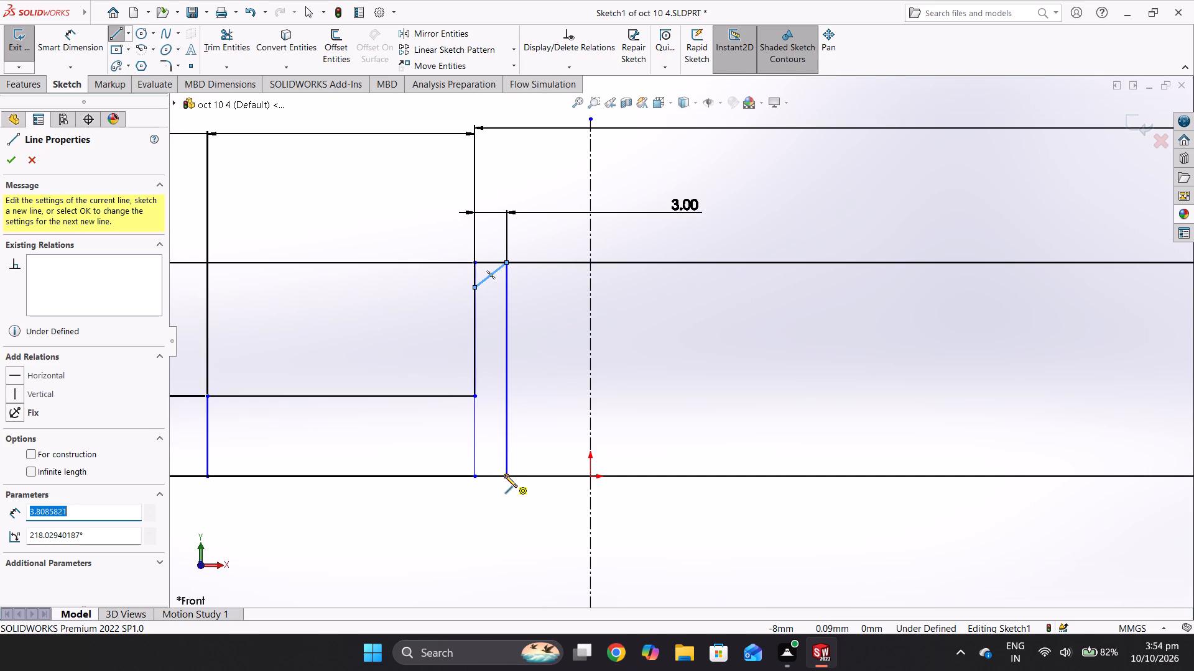
left_click_drag(505, 475, 483, 460)
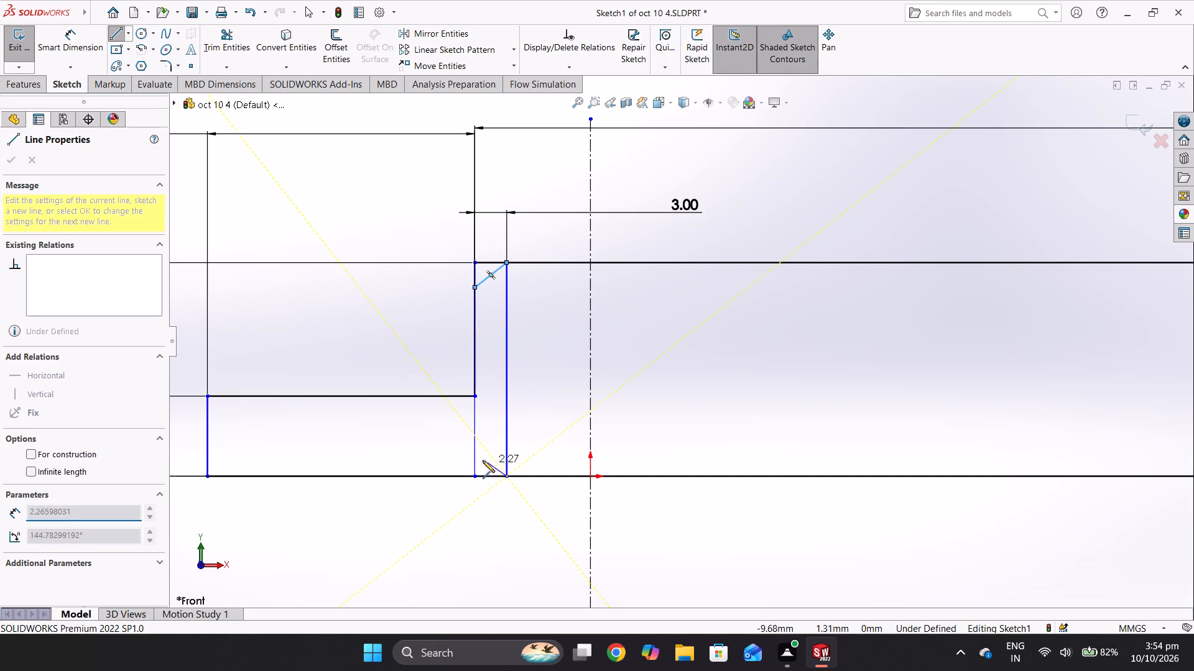
left_click_drag(483, 460, 473, 452)
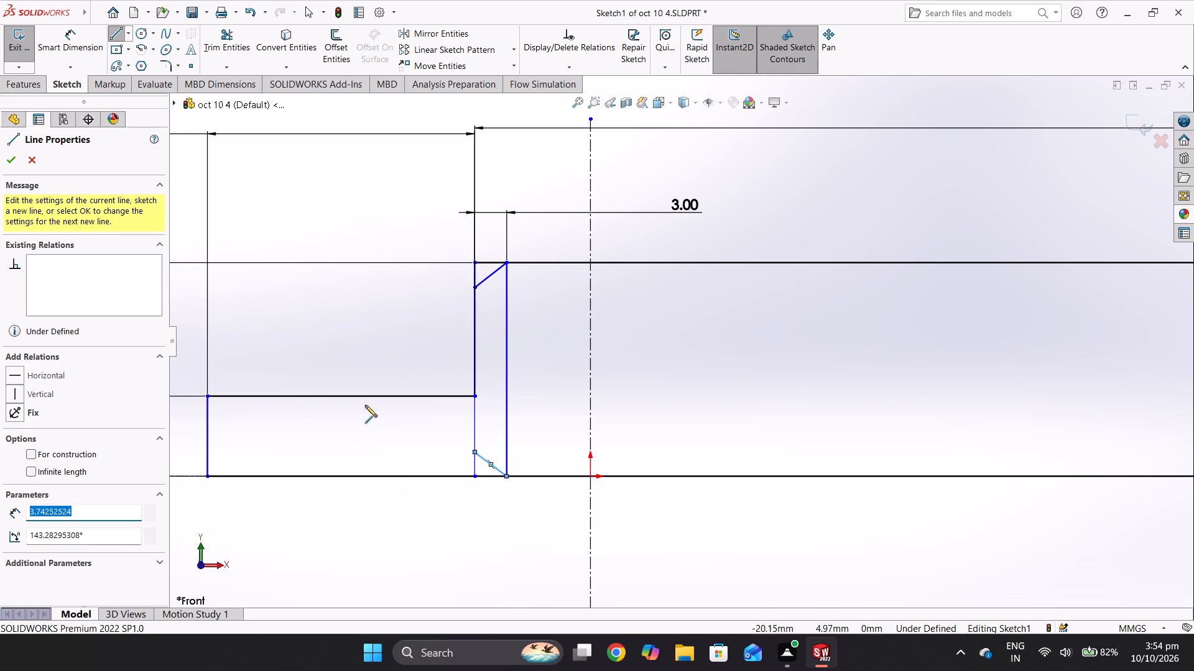
Dimension the angle between the step's vertical edge and the upper sloped line as 45°.
left_click(85, 43)
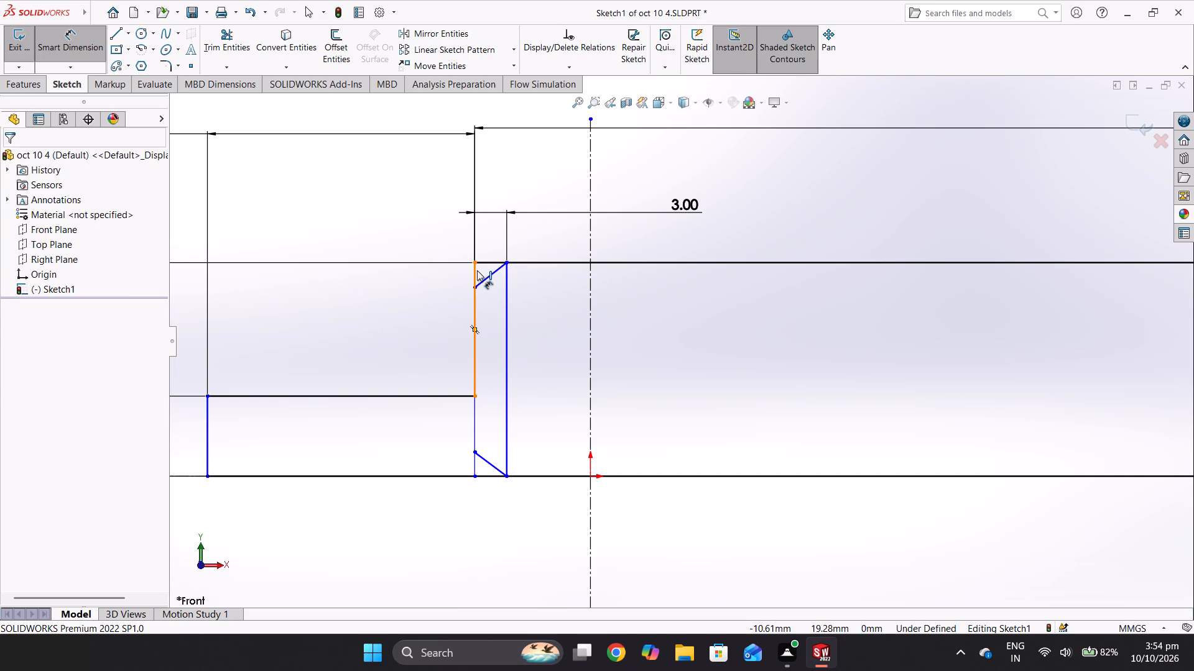
left_click(477, 270)
left_click(490, 272)
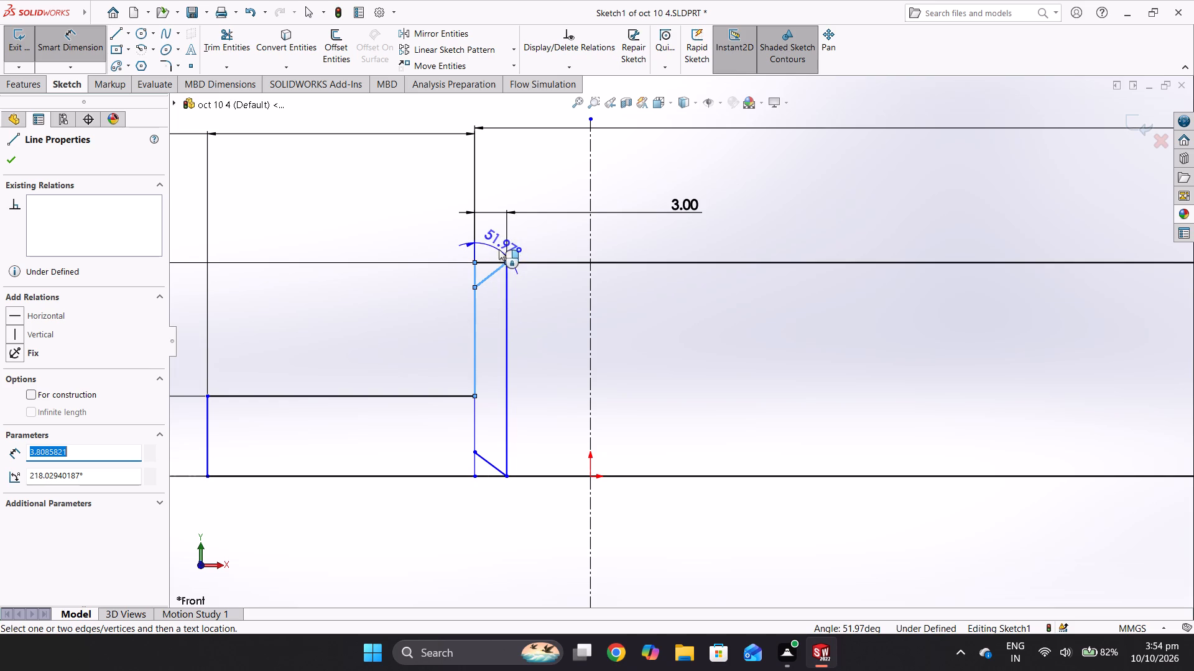
left_click(494, 240)
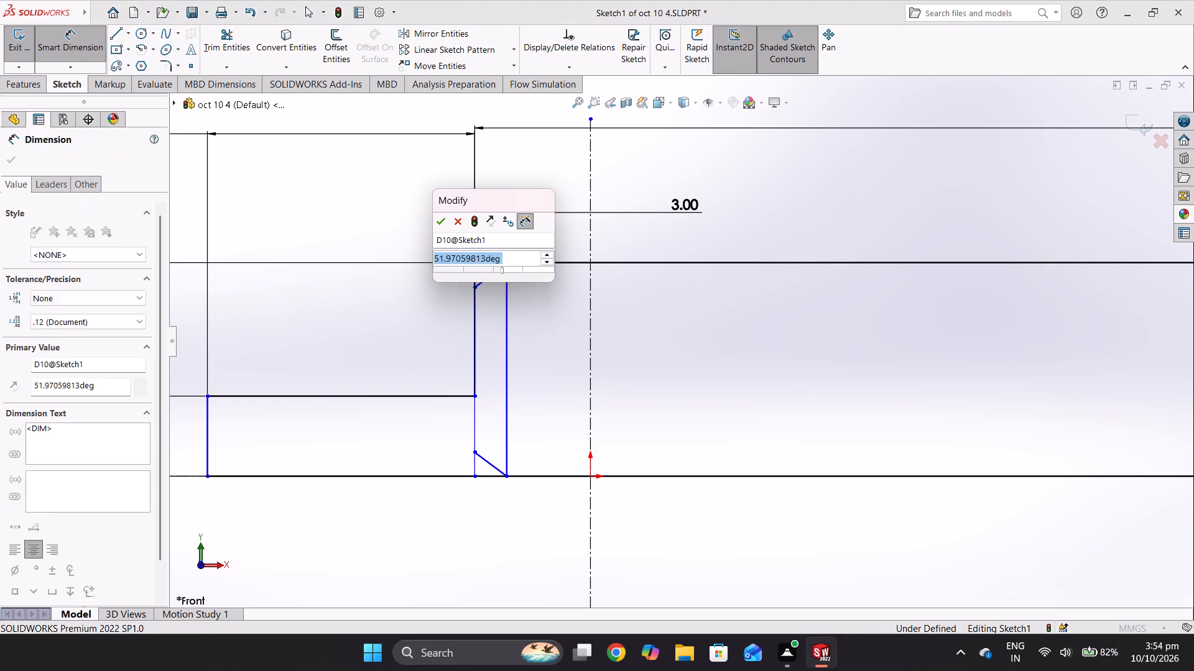
type("45")
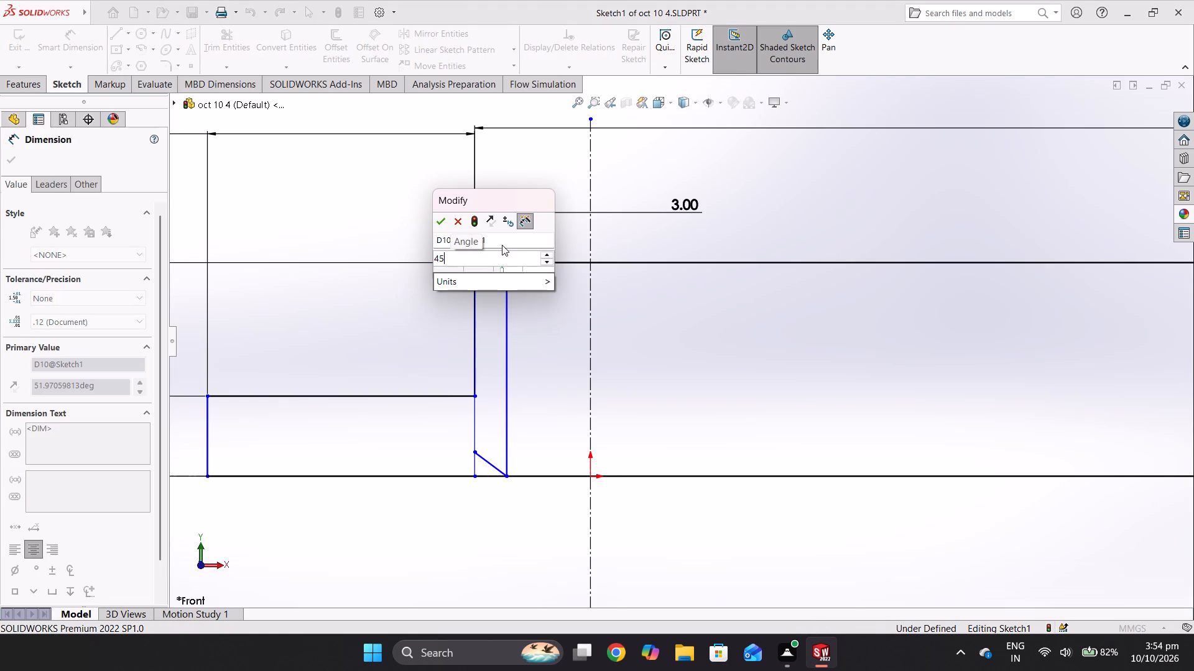
key("Return")
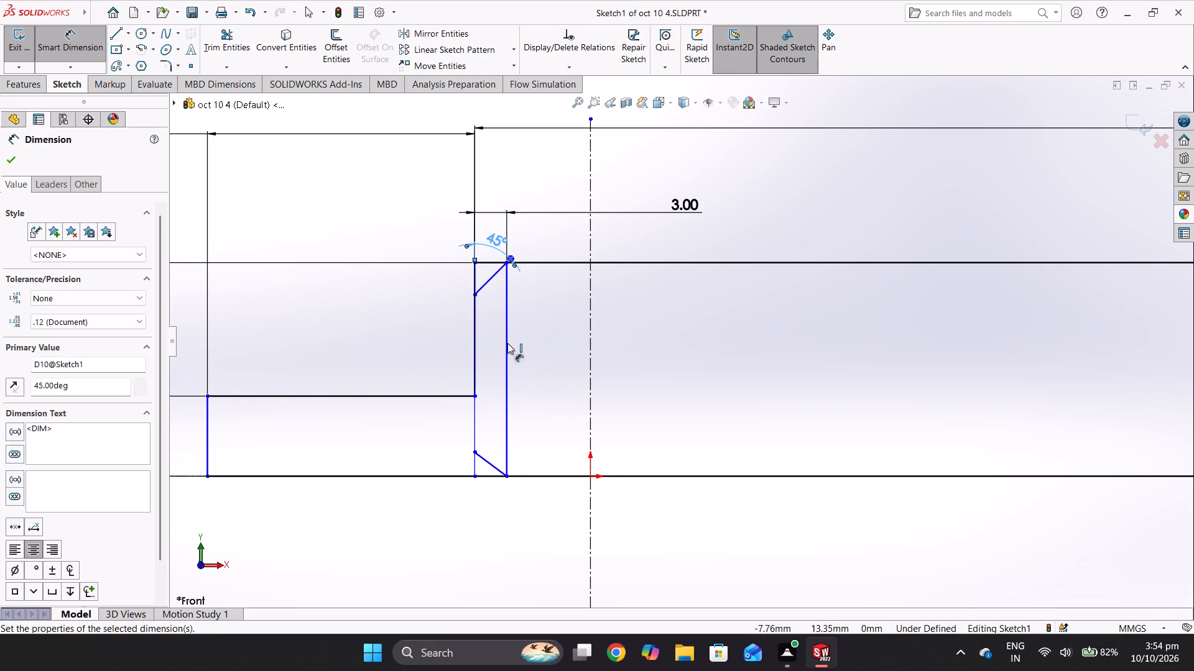
Dimension the angle between the step's lower vertical line and the lower sloped line as 45°.
left_click(474, 463)
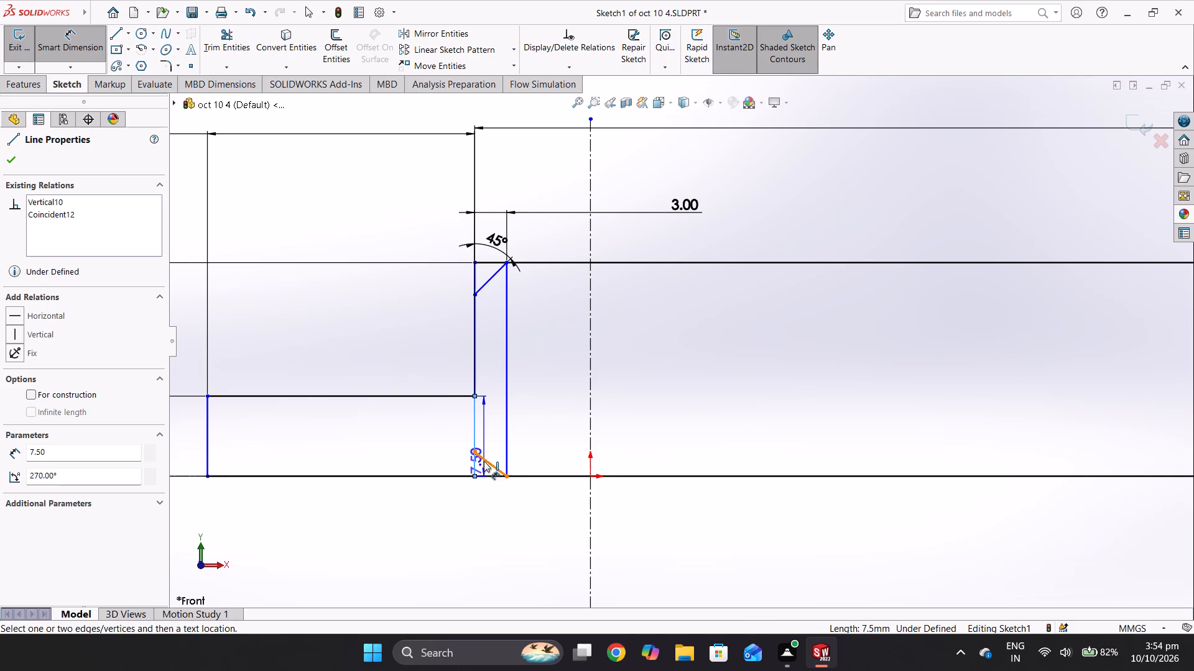
left_click(486, 460)
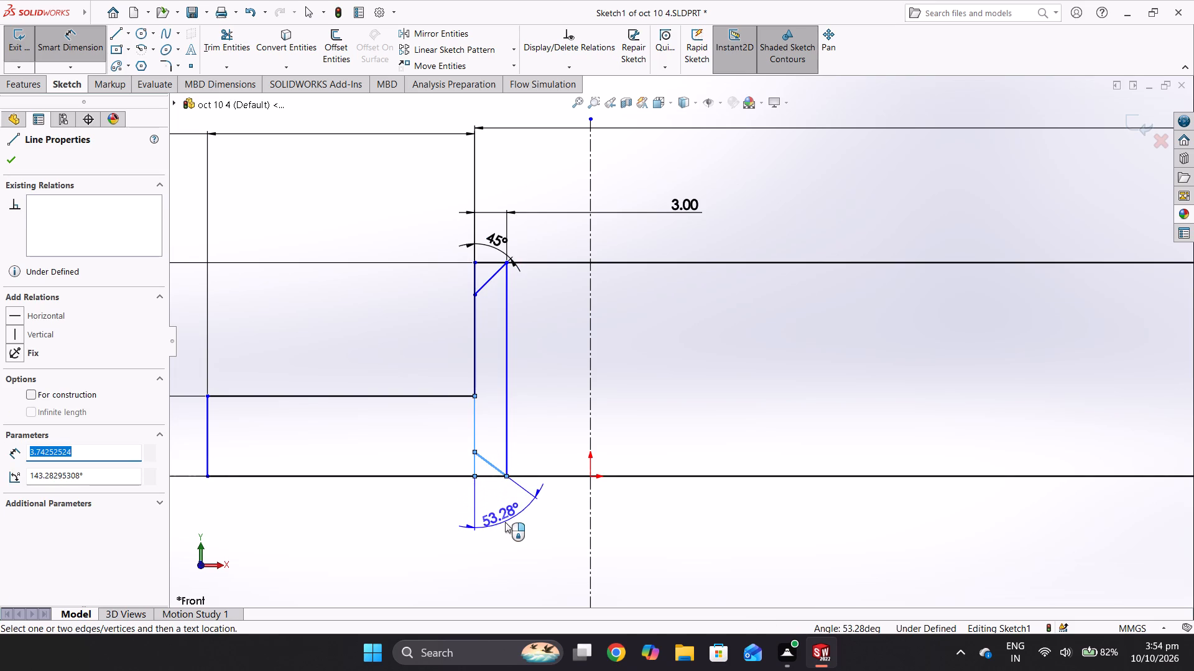
left_click(511, 516)
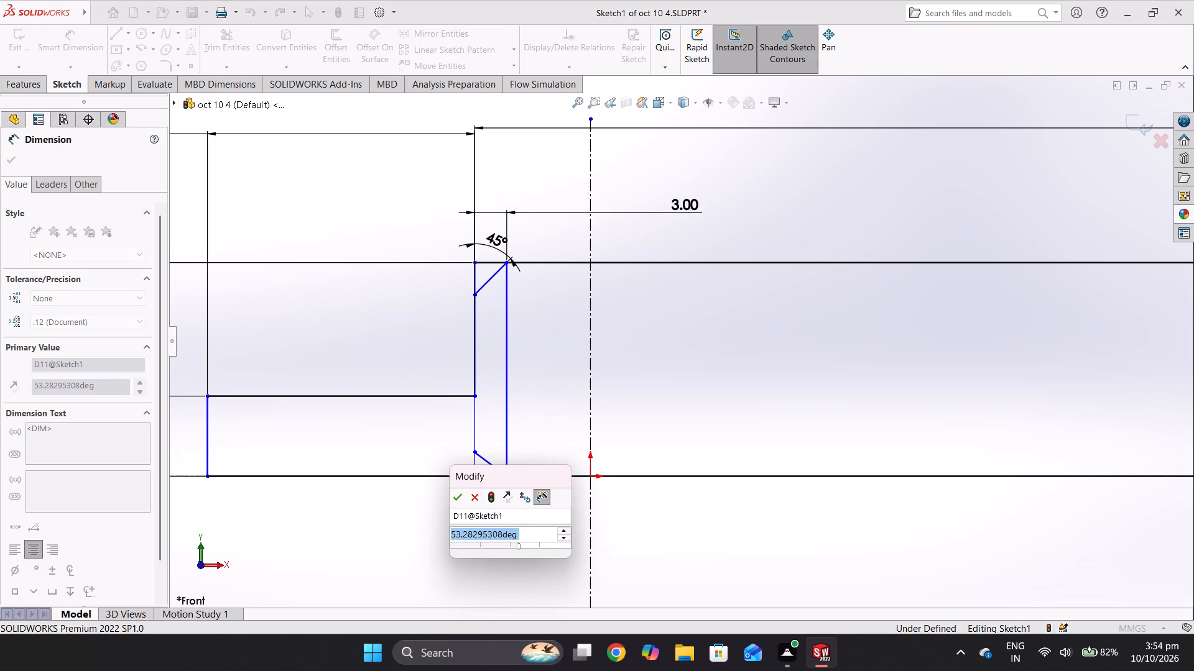
type("45")
key("Return")
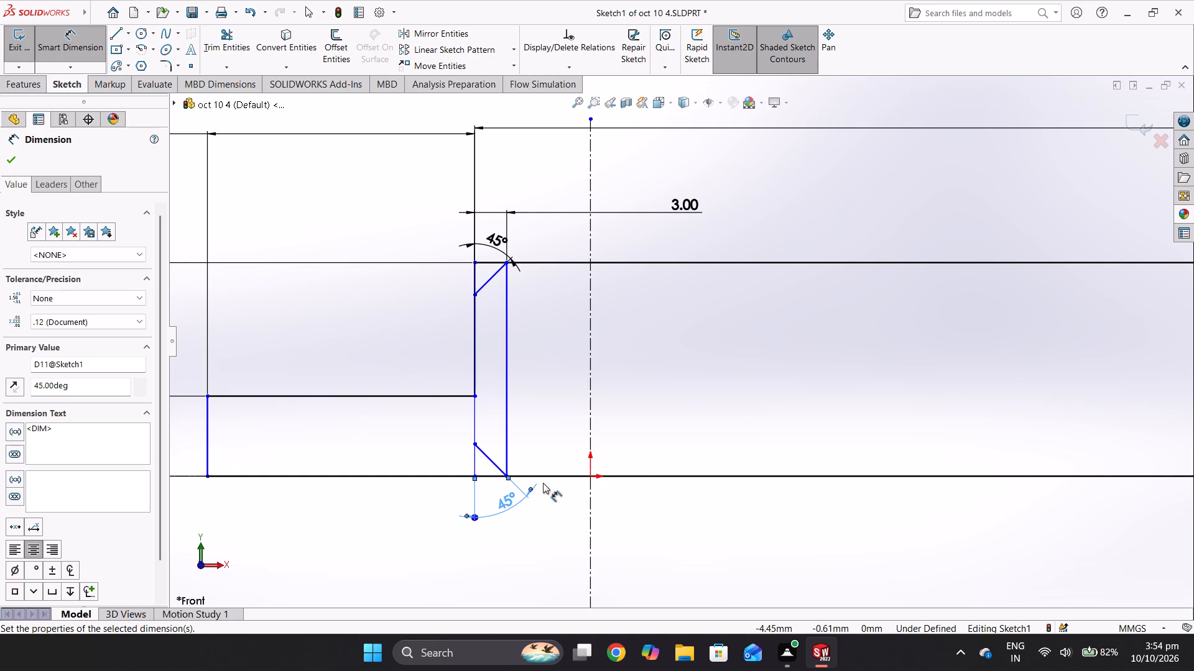
left_click(11, 160)
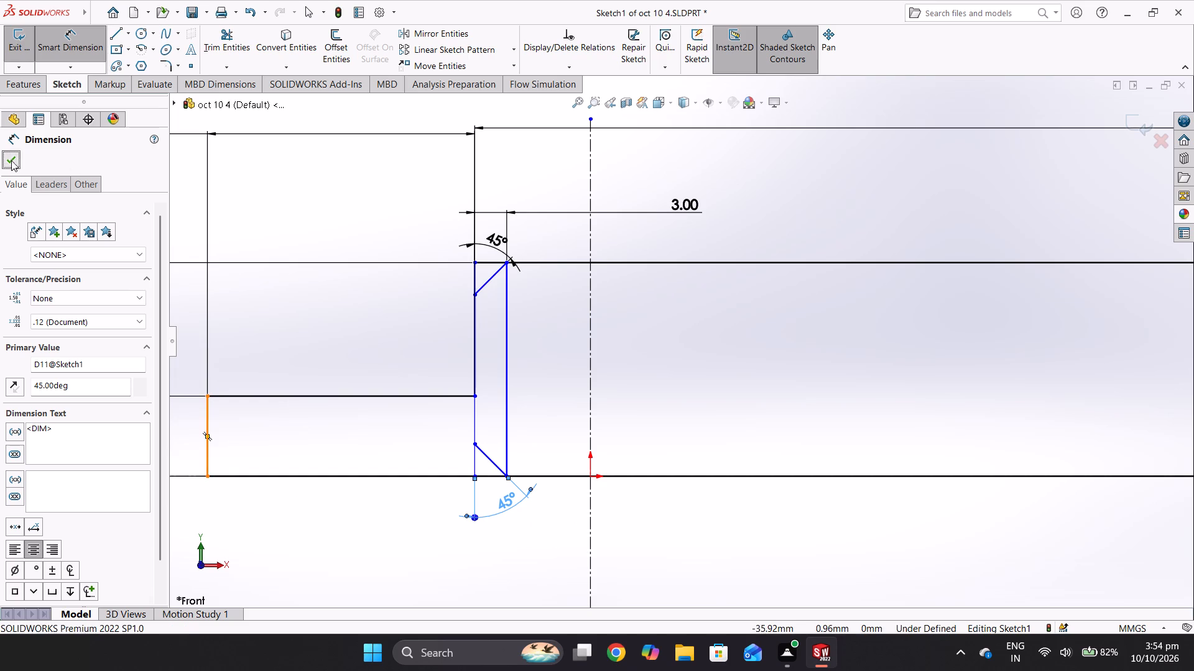
Reposition the 20 mm height dimension beside the profile and the 25 mm length dimension above the step, slightly higher than the 115 mm dimension.
scroll(606, 381, "down", 1)
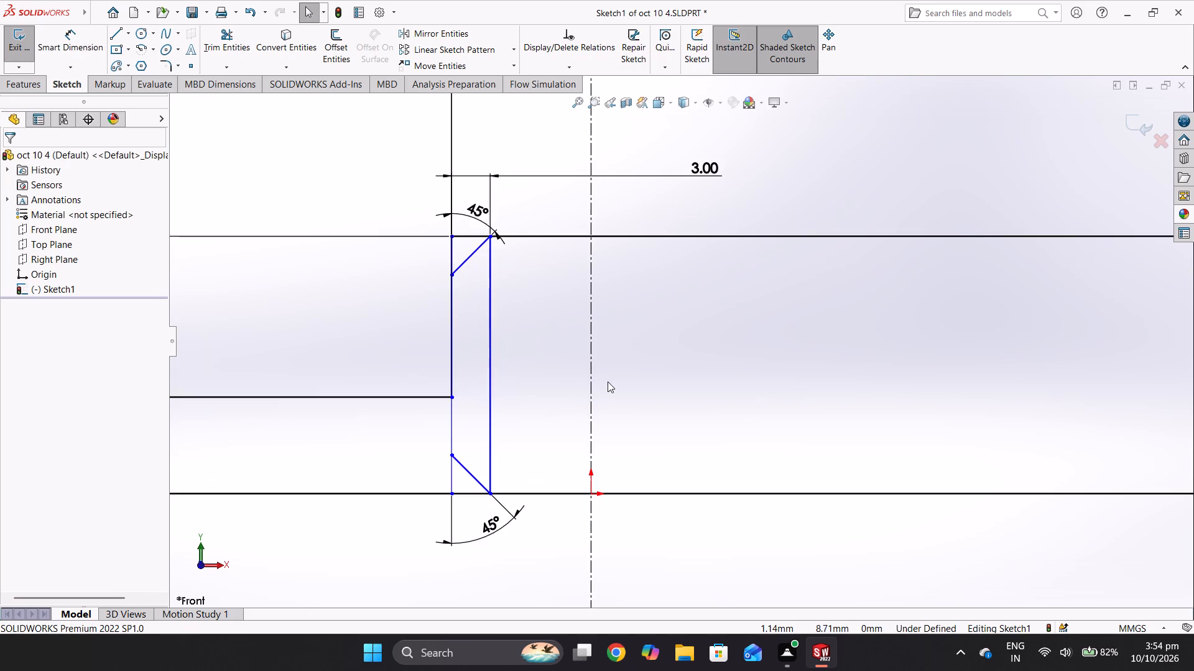
scroll(609, 381, "up", 5)
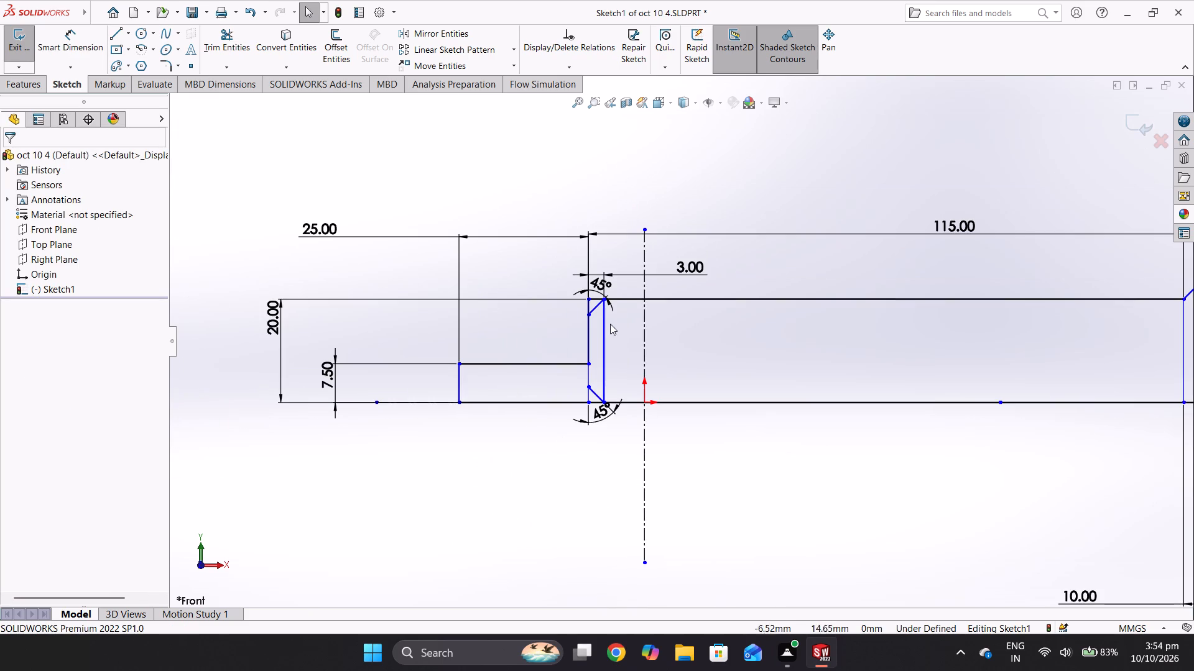
scroll(603, 362, "down", 1)
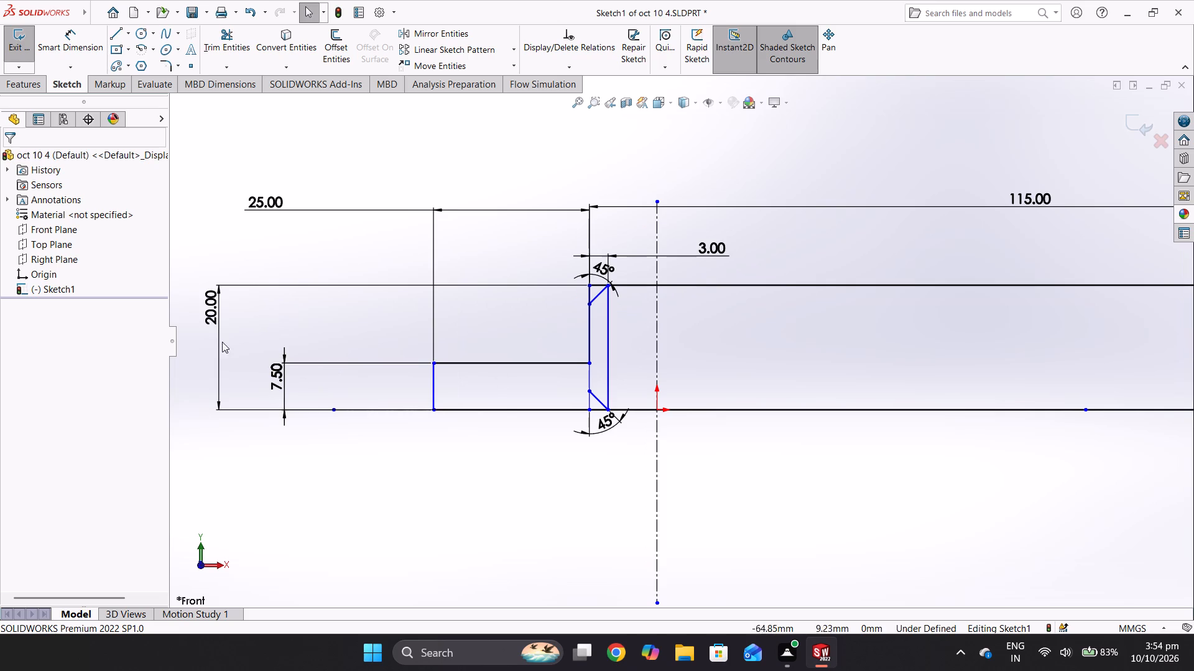
left_click_drag(206, 302, 211, 346)
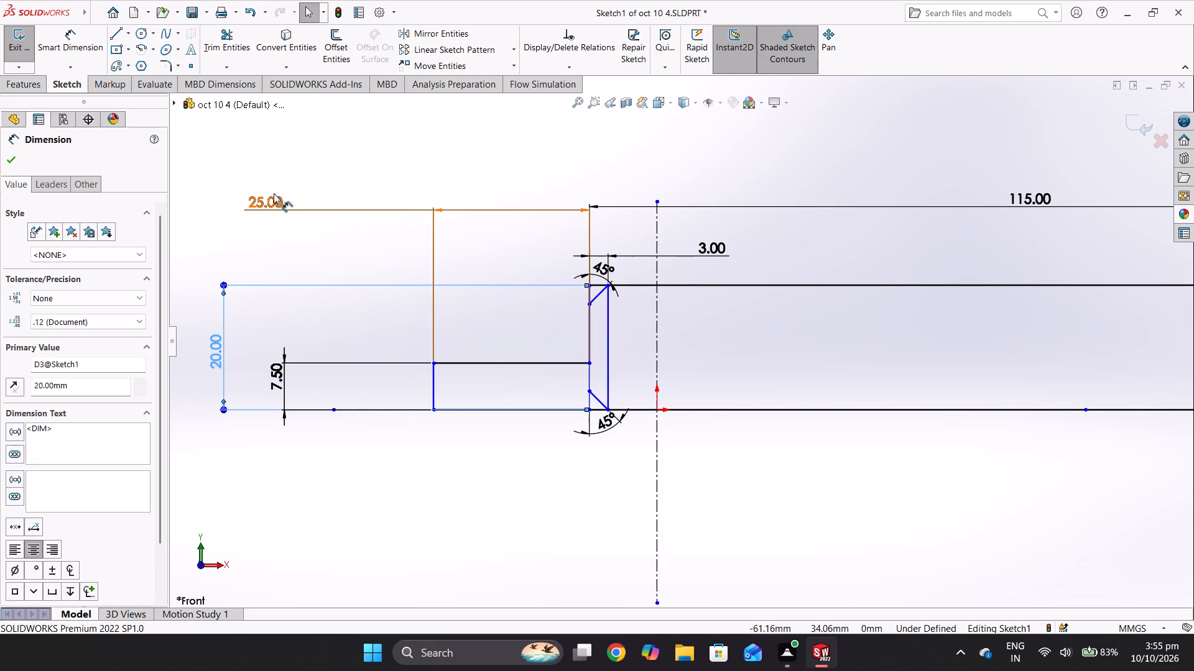
left_click_drag(270, 199, 400, 210)
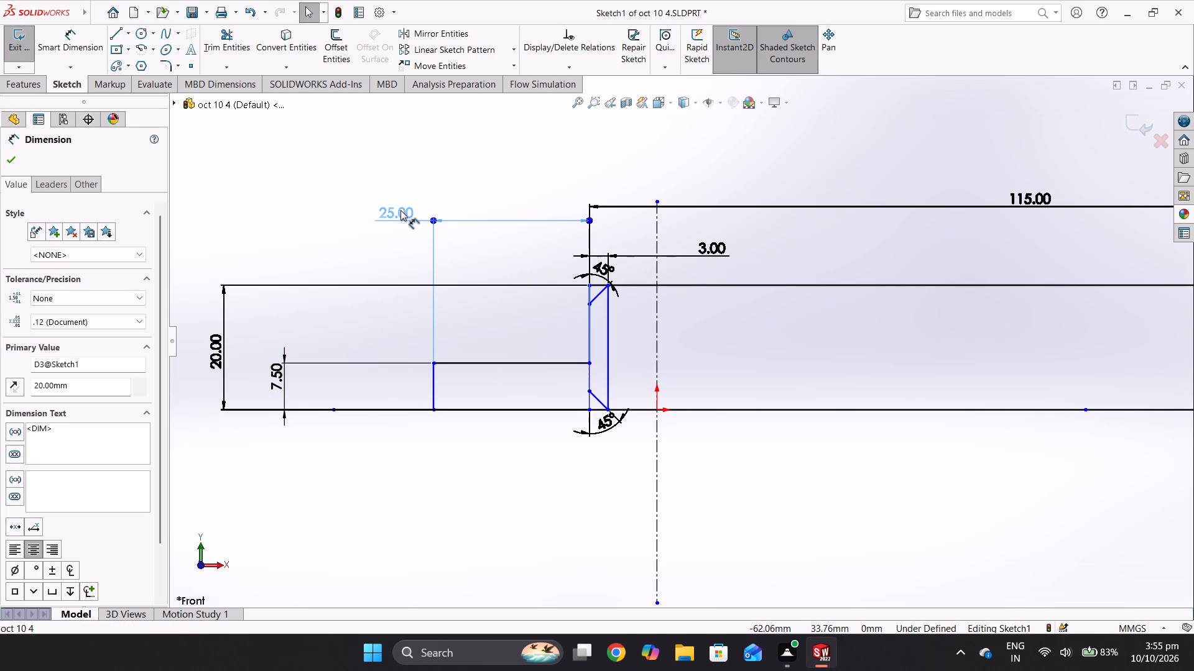
left_click_drag(400, 210, 384, 326)
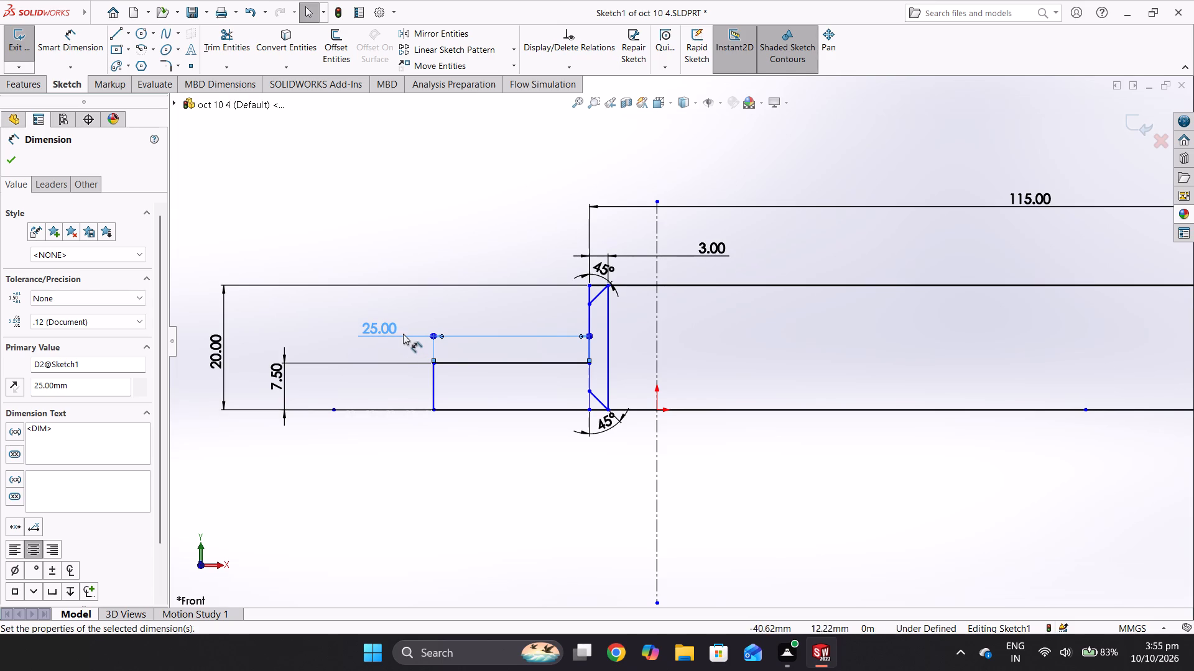
left_click_drag(387, 327, 386, 148)
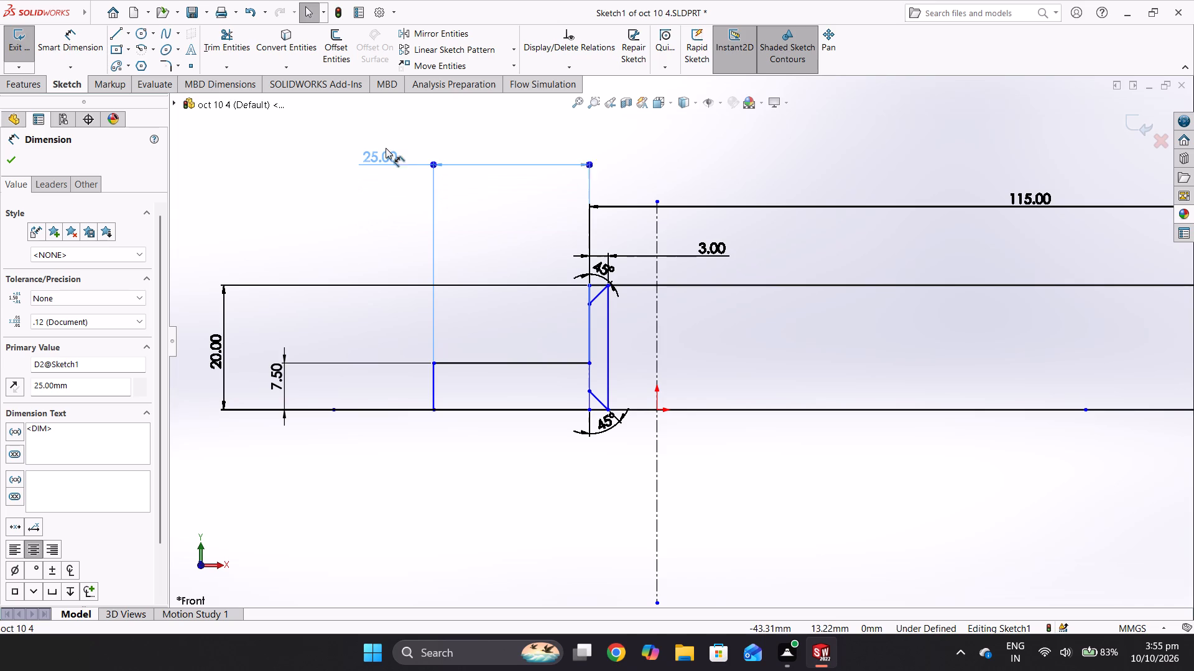
left_click_drag(386, 148, 384, 144)
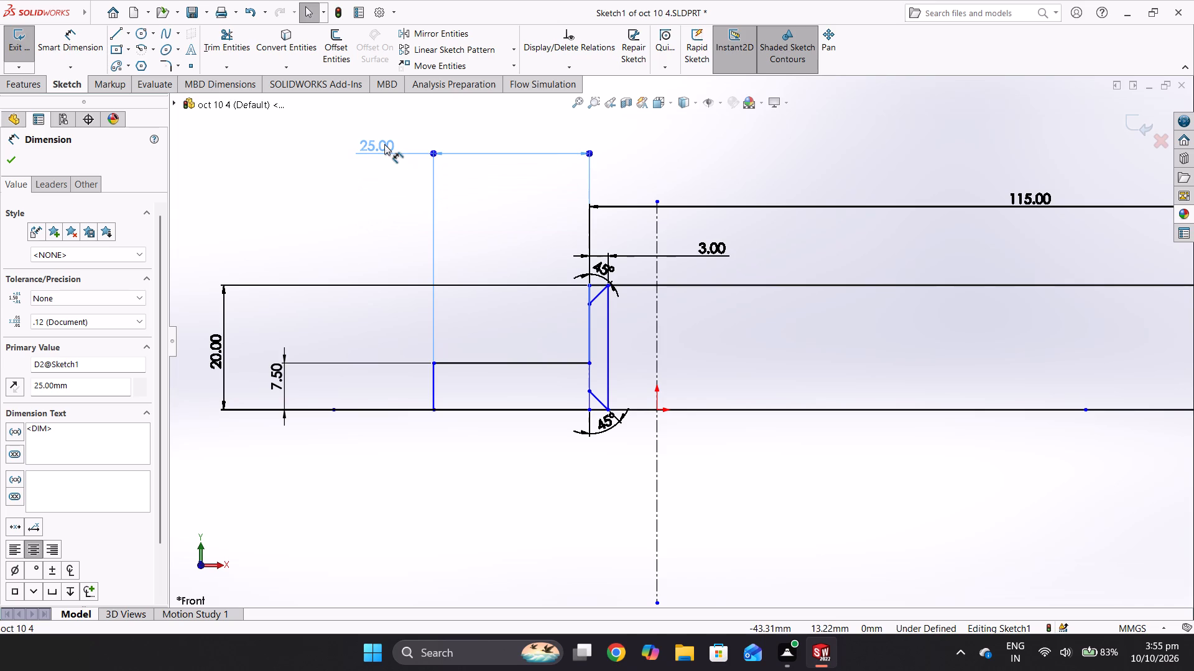
left_click_drag(384, 144, 374, 208)
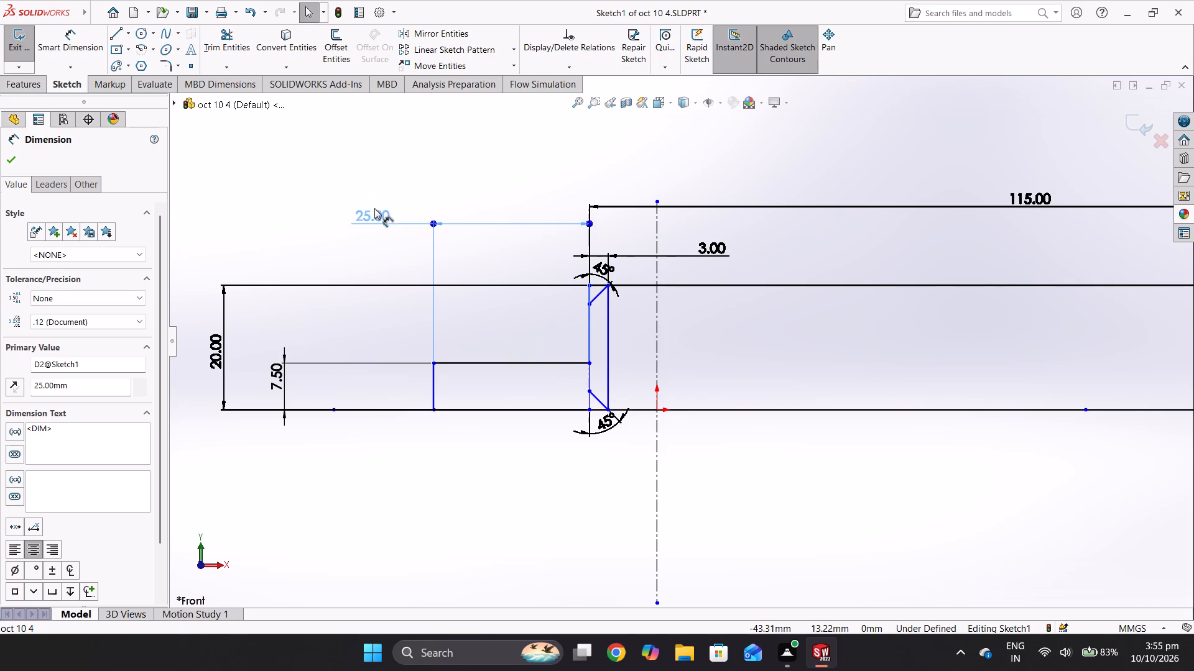
left_click_drag(374, 208, 369, 174)
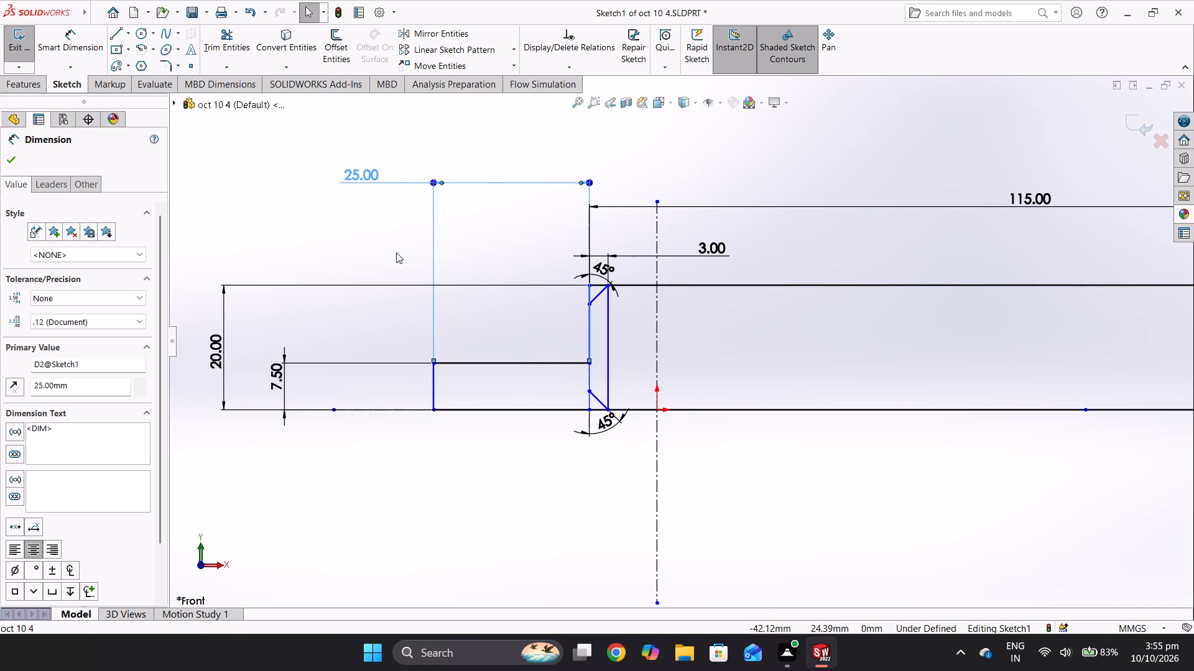
left_click(397, 247)
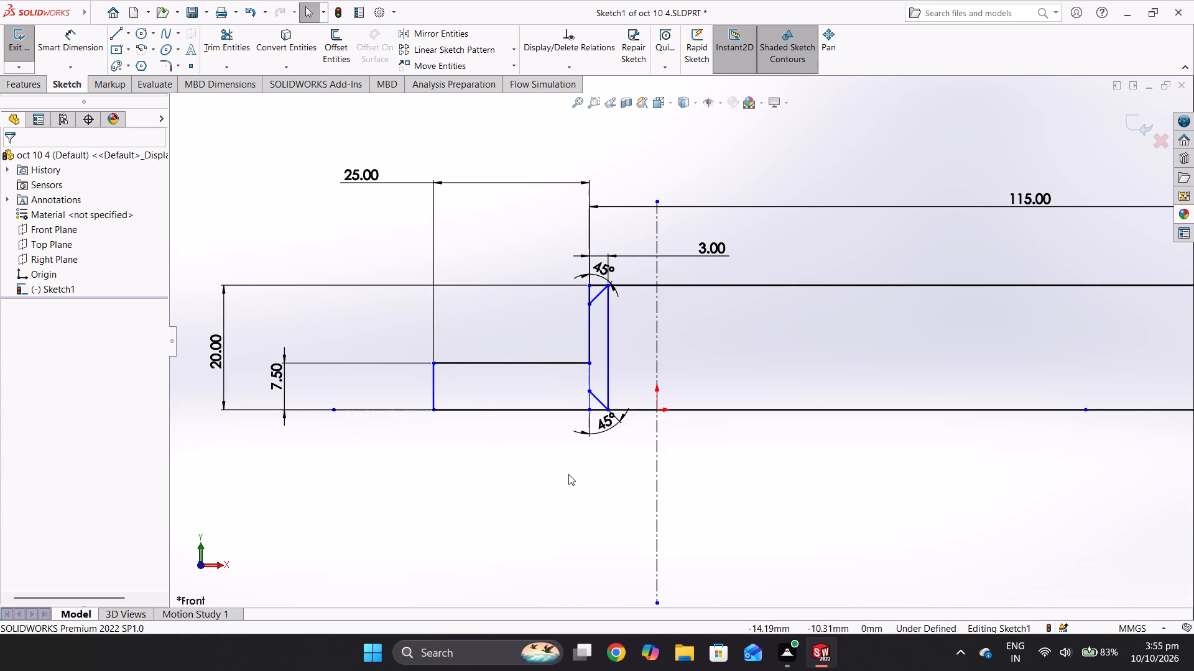
Shift the 7.50 mm height dimension's text slightly down along its dimension line.
scroll(634, 445, "down", 2)
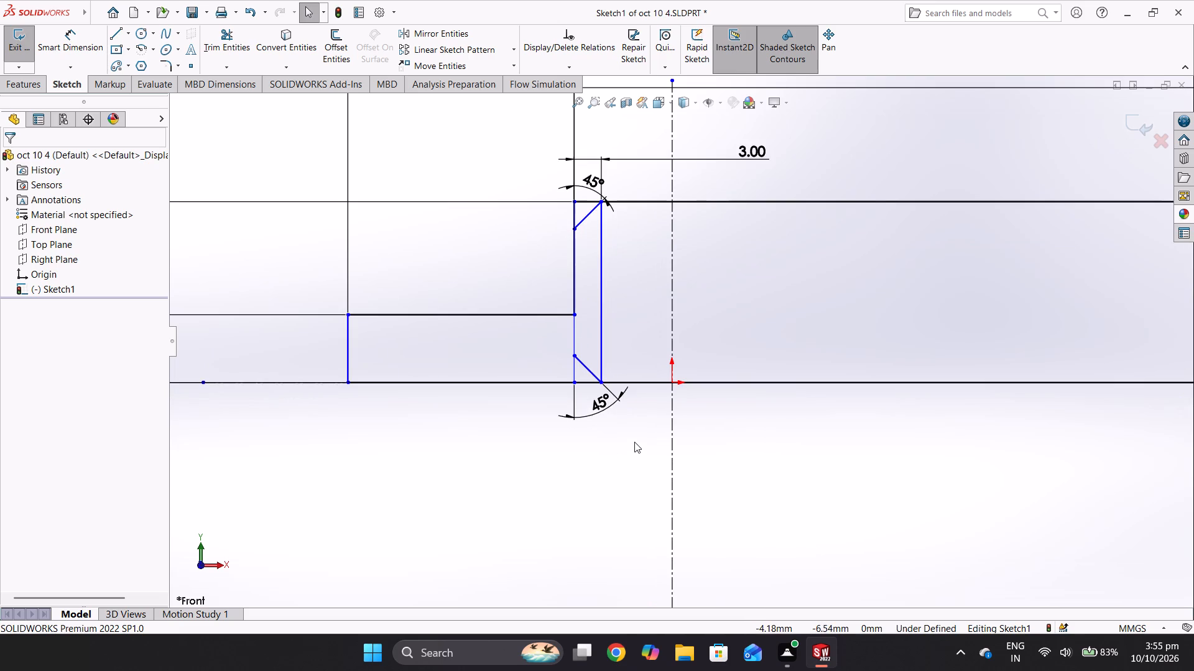
scroll(595, 398, "down", 7)
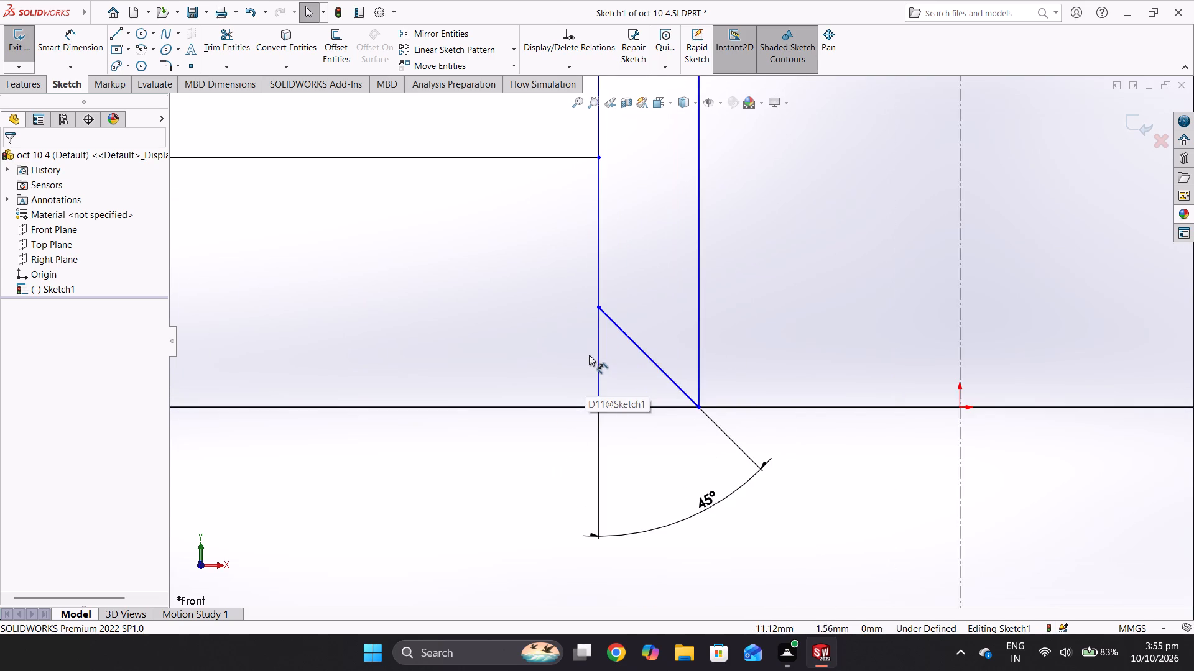
scroll(595, 347, "down", 4)
scroll(620, 340, "up", 5)
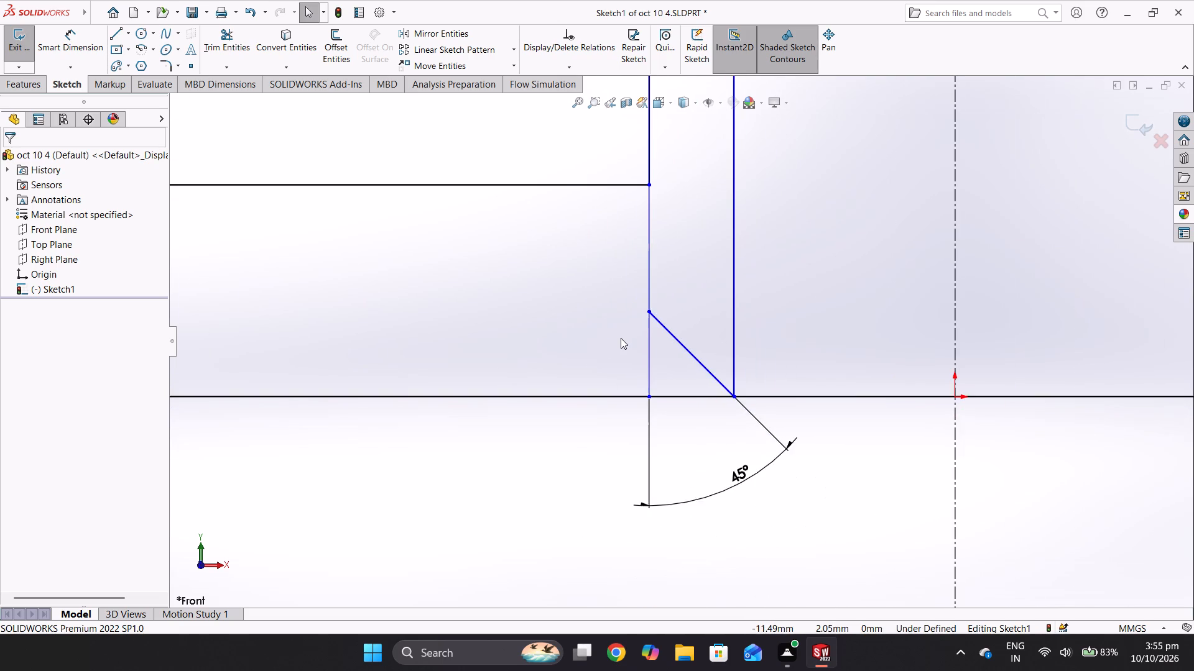
scroll(621, 338, "up", 7)
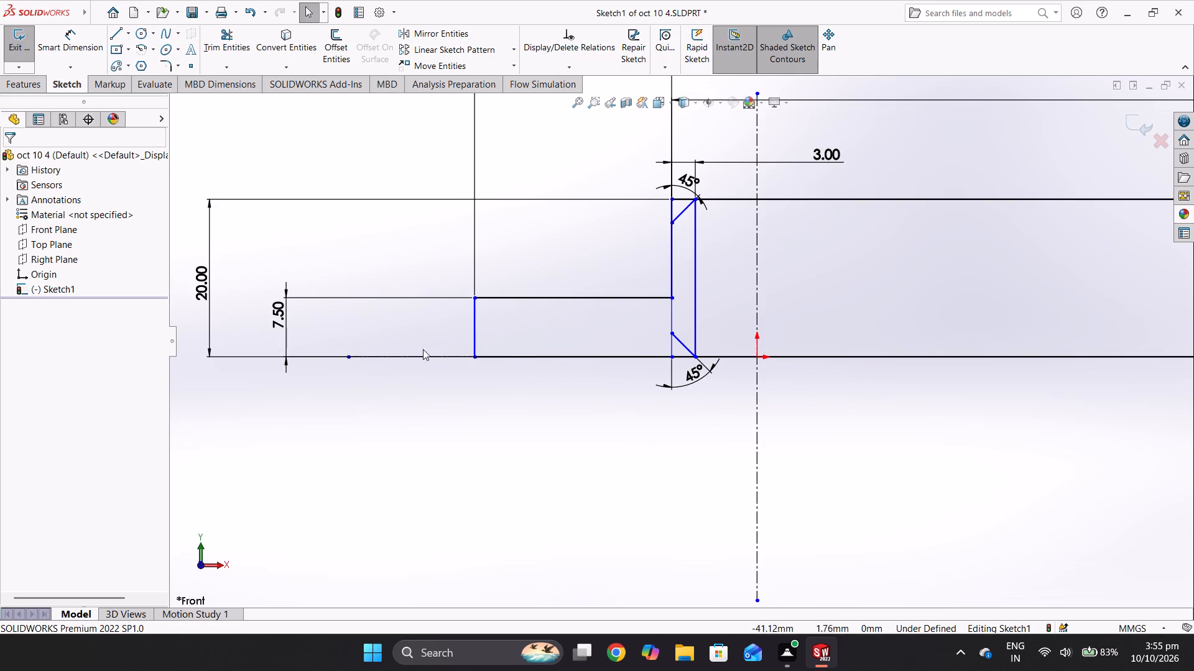
left_click_drag(277, 313, 277, 324)
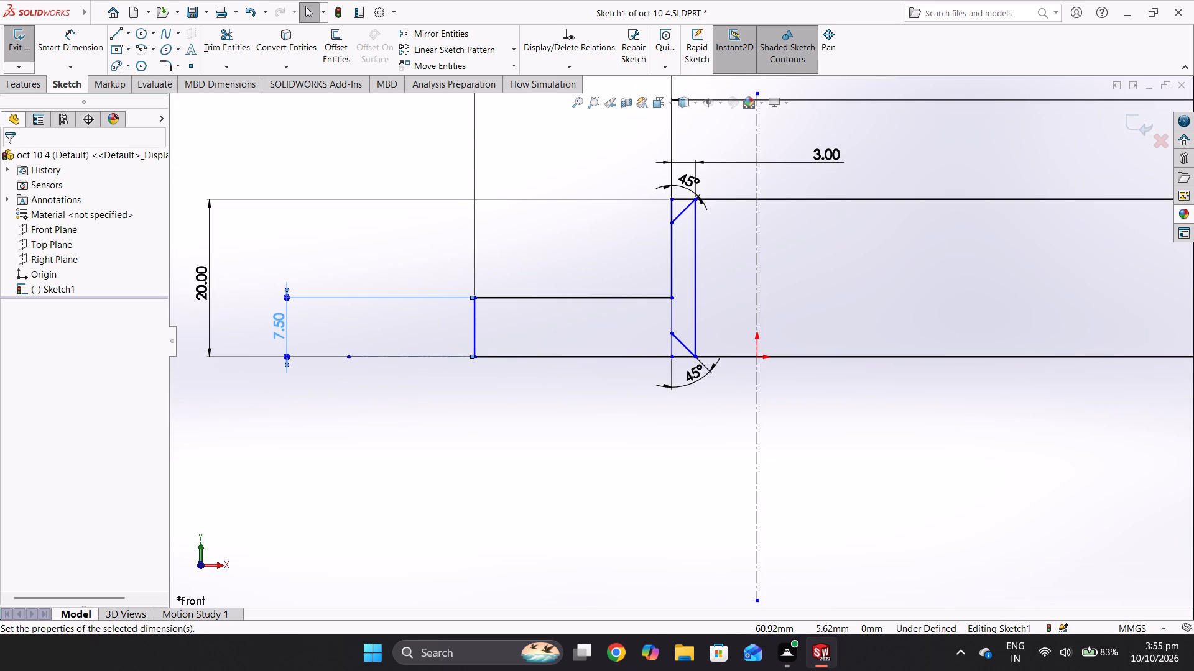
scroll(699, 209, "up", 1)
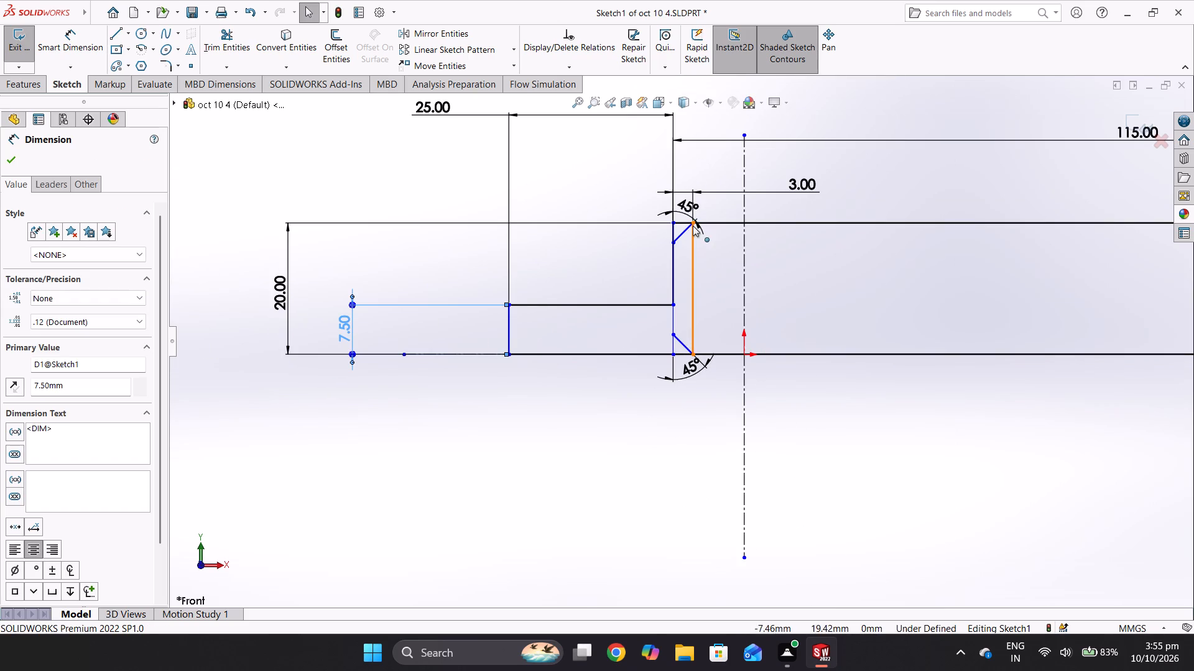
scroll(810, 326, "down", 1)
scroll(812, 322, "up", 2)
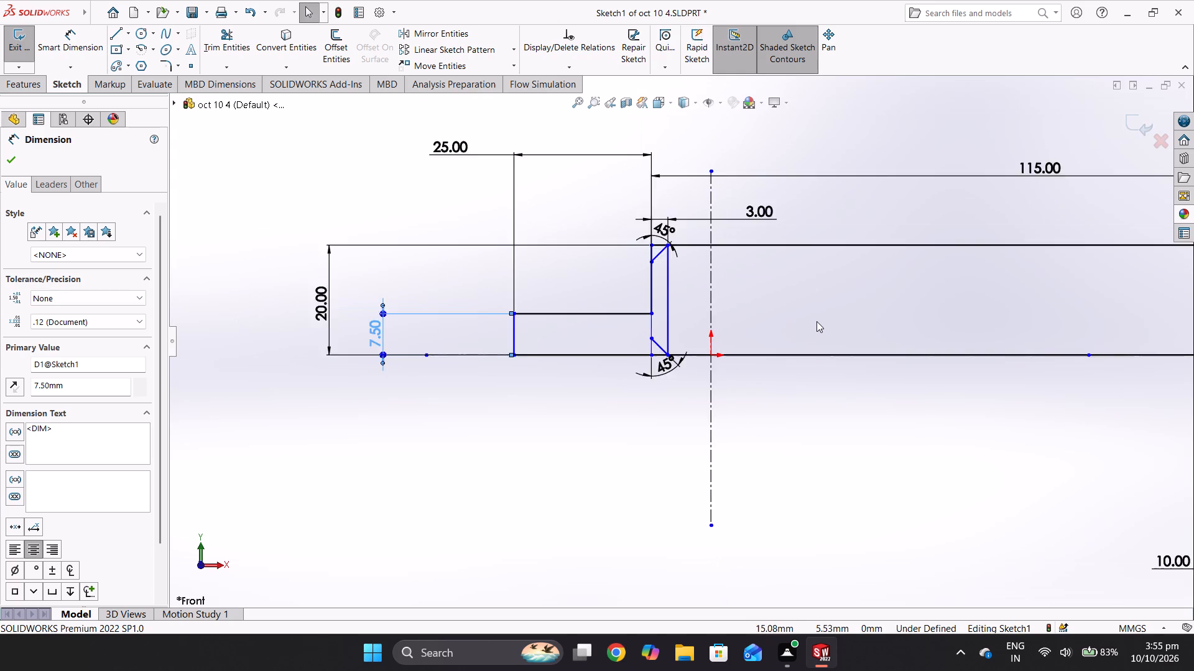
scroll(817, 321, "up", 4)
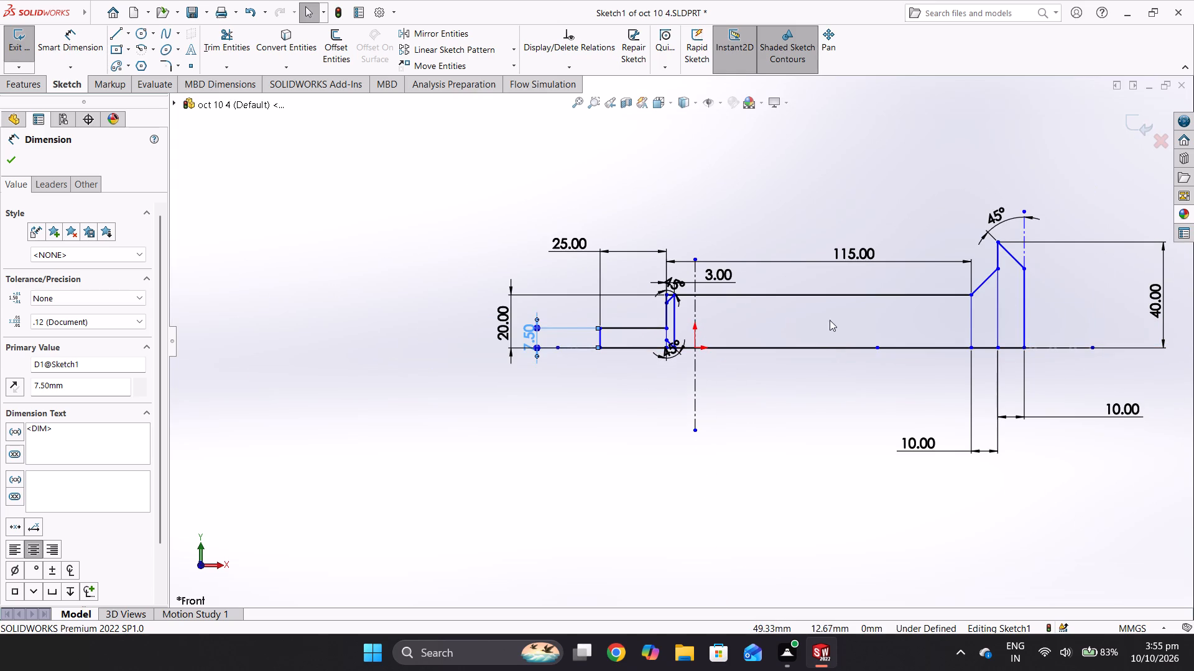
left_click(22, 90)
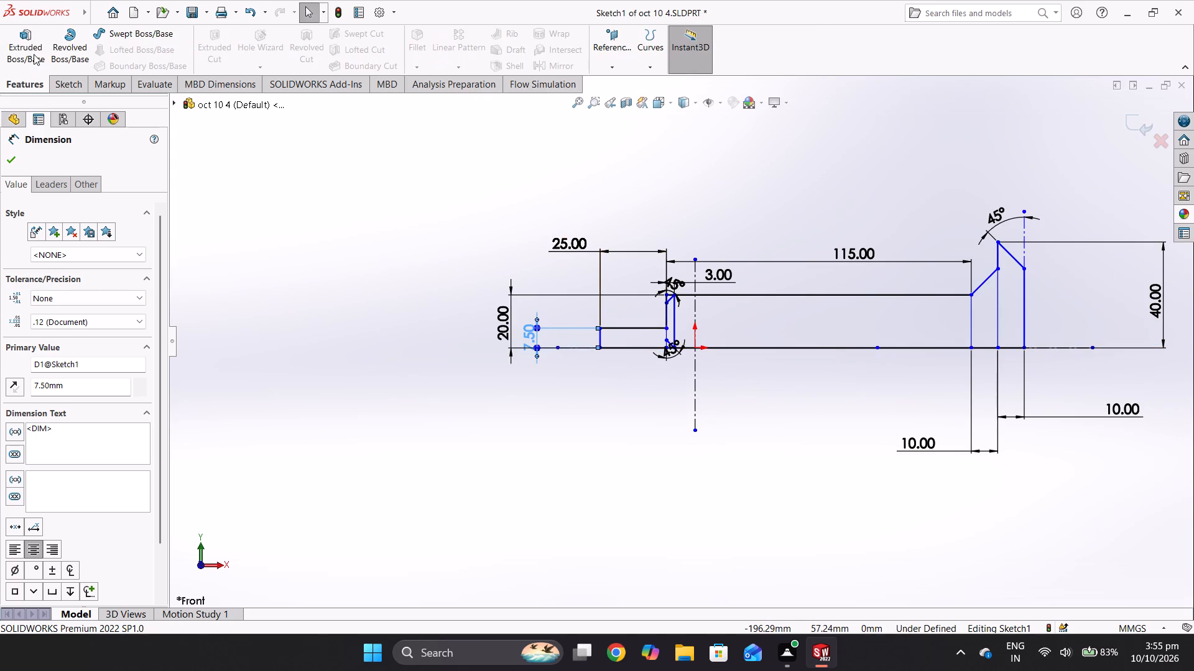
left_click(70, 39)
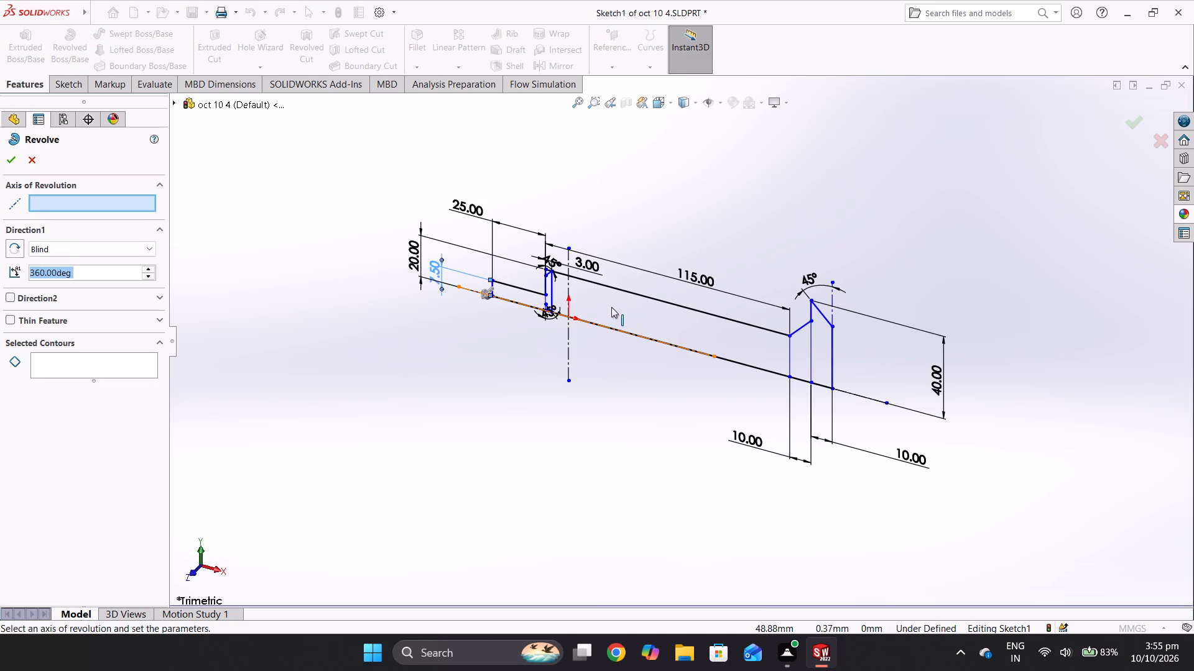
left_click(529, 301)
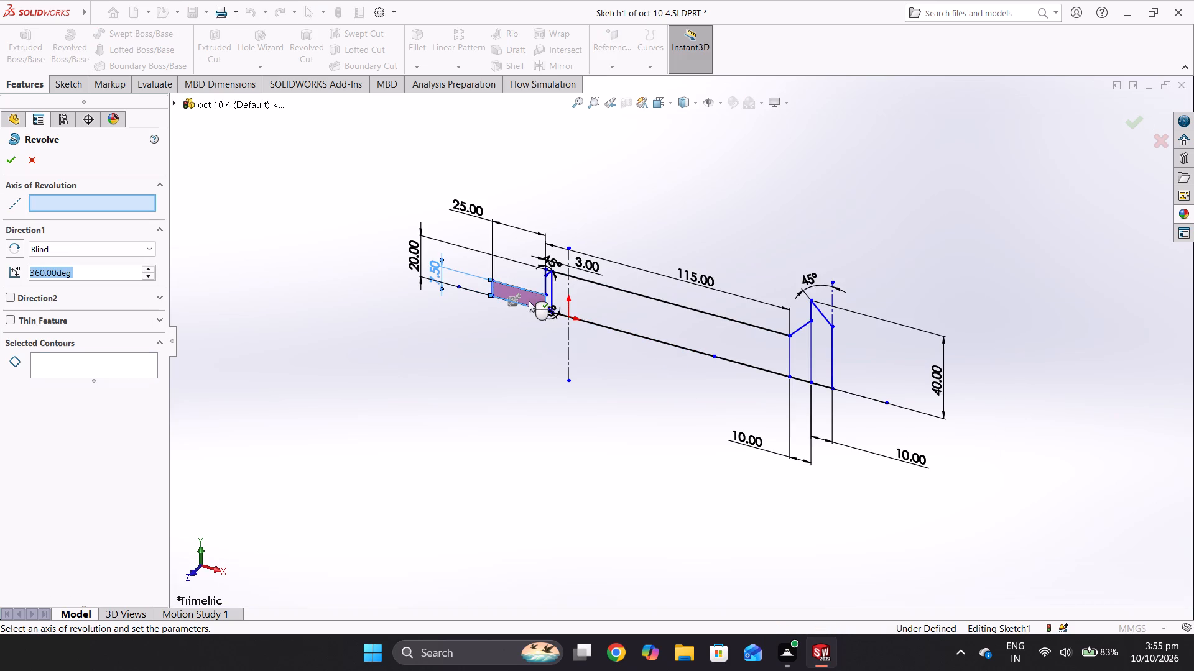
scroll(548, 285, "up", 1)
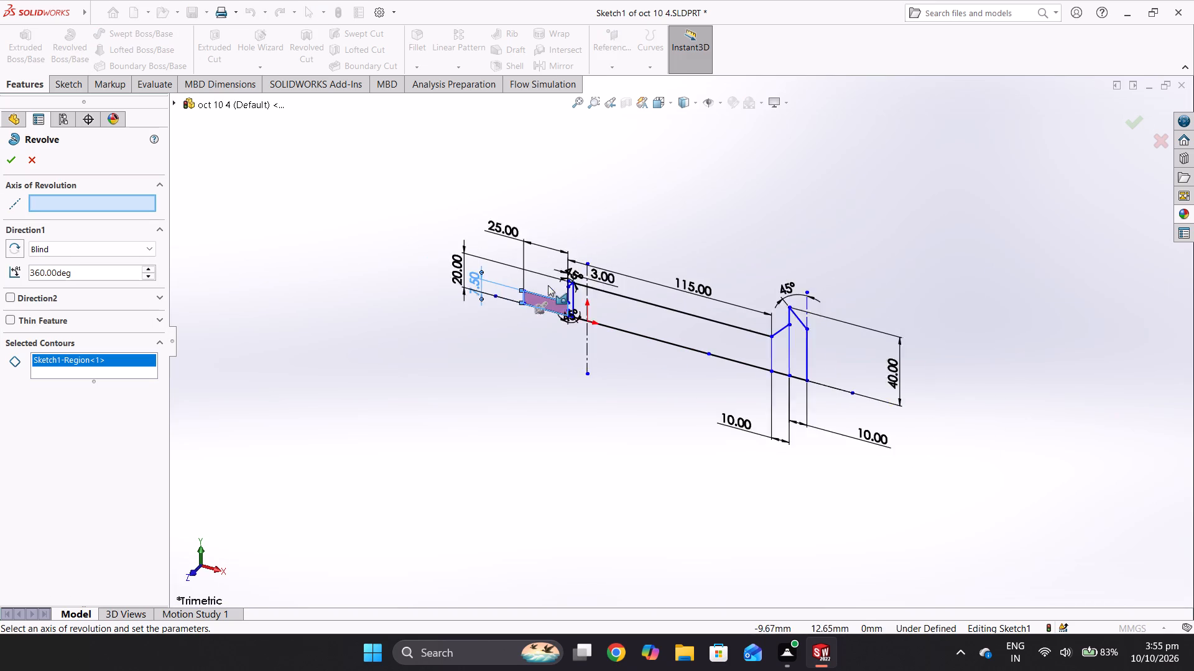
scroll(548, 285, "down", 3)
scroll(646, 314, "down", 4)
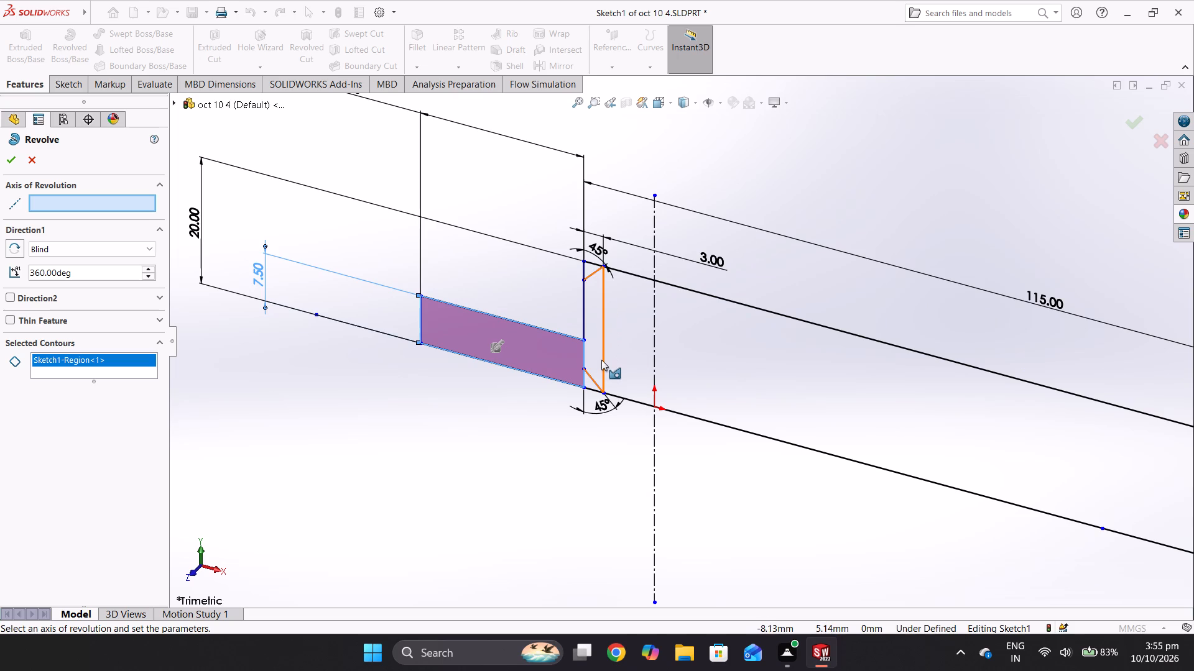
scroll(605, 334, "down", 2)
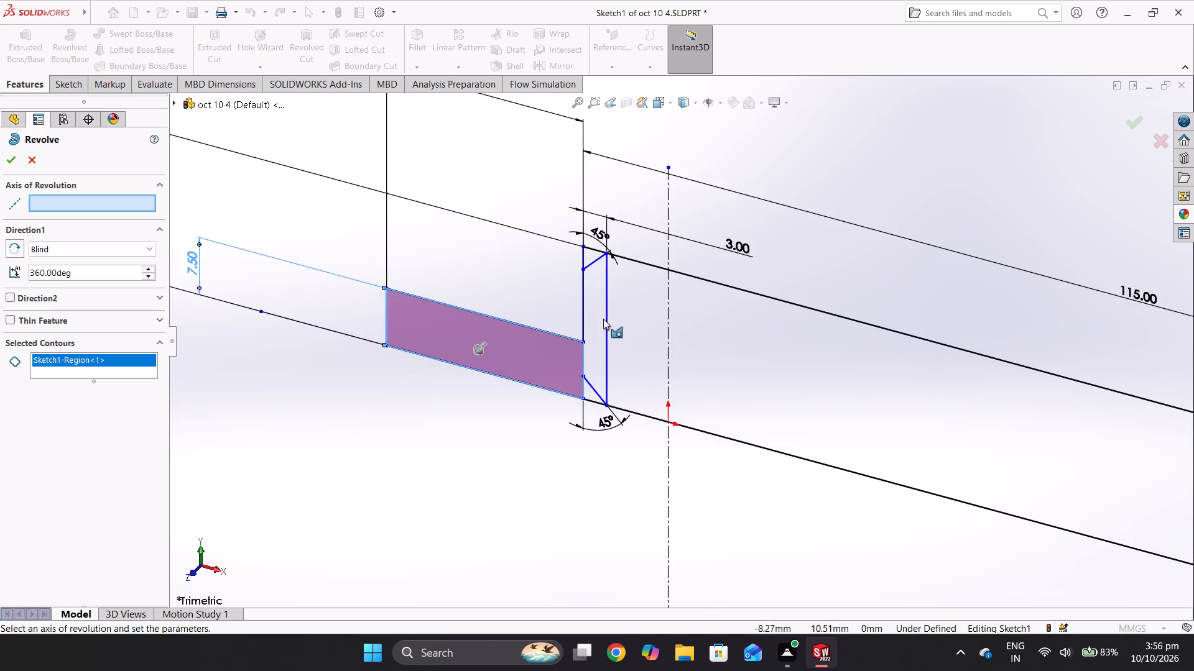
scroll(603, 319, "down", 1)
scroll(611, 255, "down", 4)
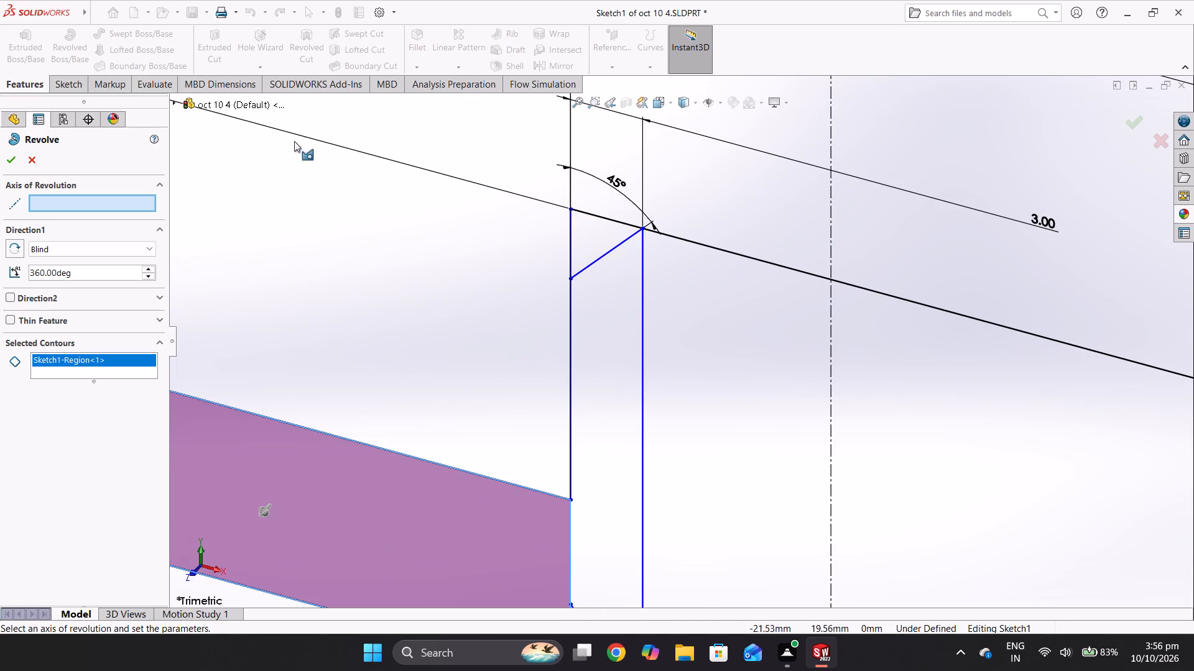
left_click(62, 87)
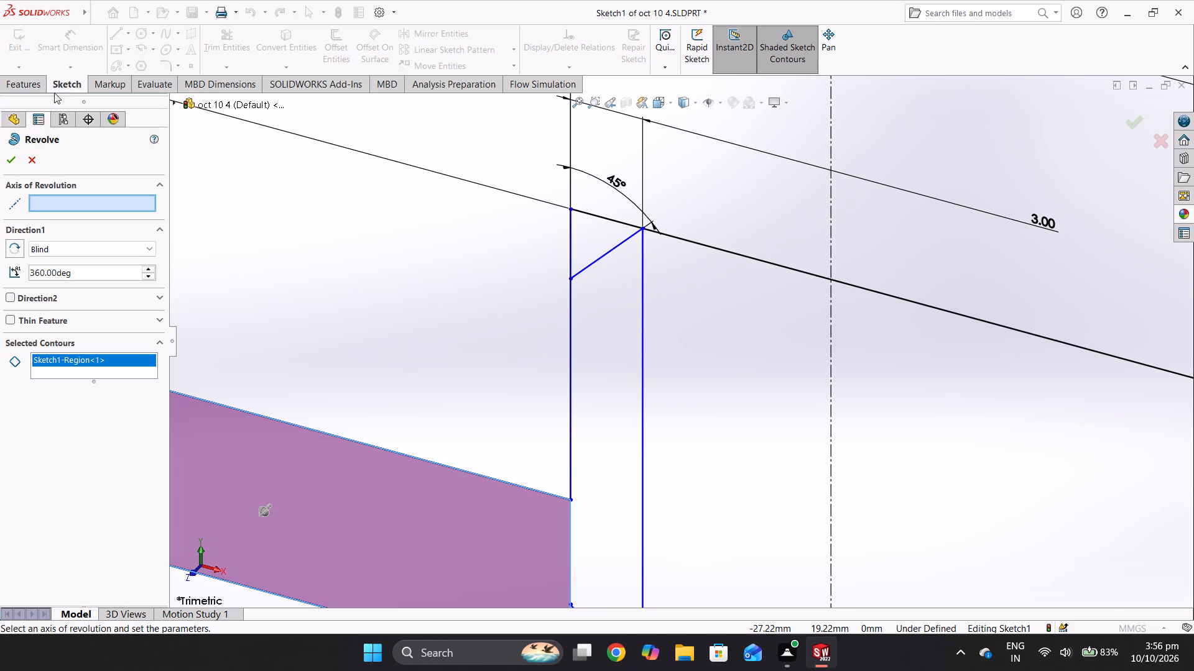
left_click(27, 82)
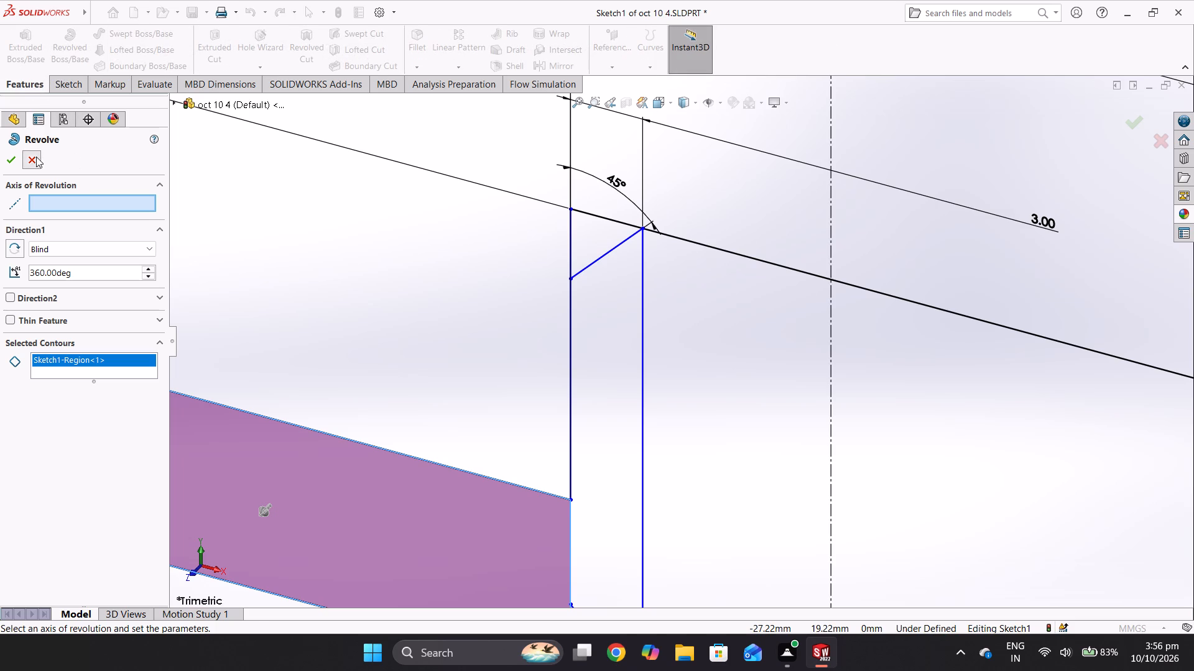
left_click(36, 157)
Trim away the short top line segment between the step's vertical edge and the upper 45° chamfer line.
left_click(65, 81)
left_click(226, 42)
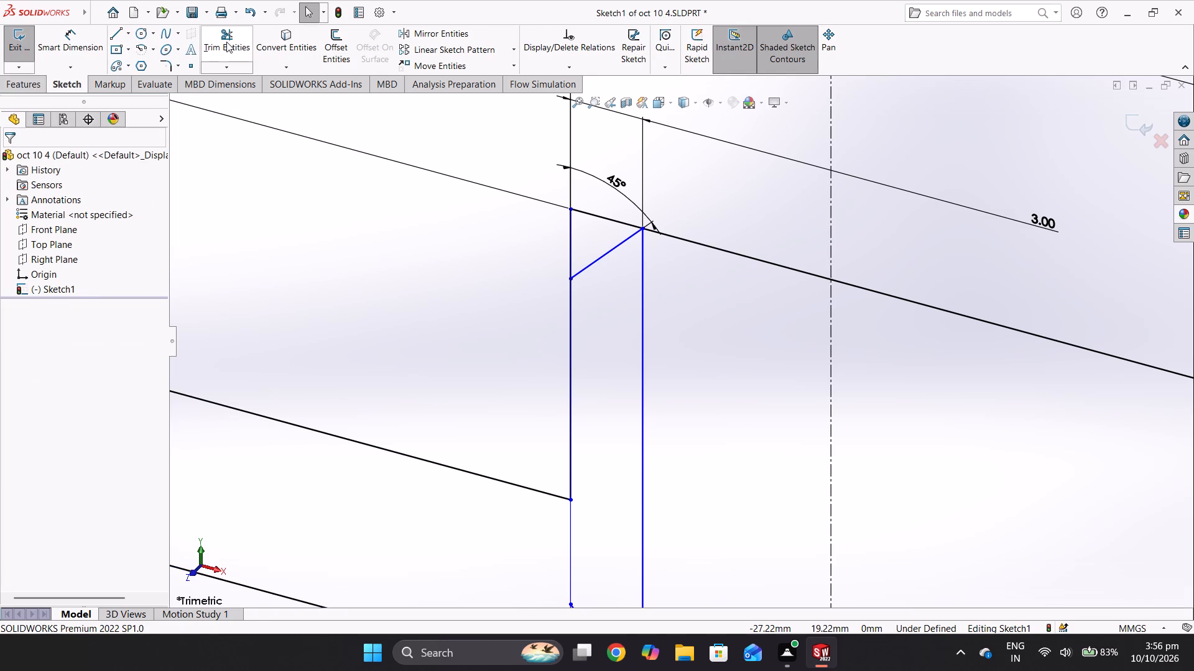
left_click_drag(583, 235, 601, 204)
scroll(595, 242, "down", 2)
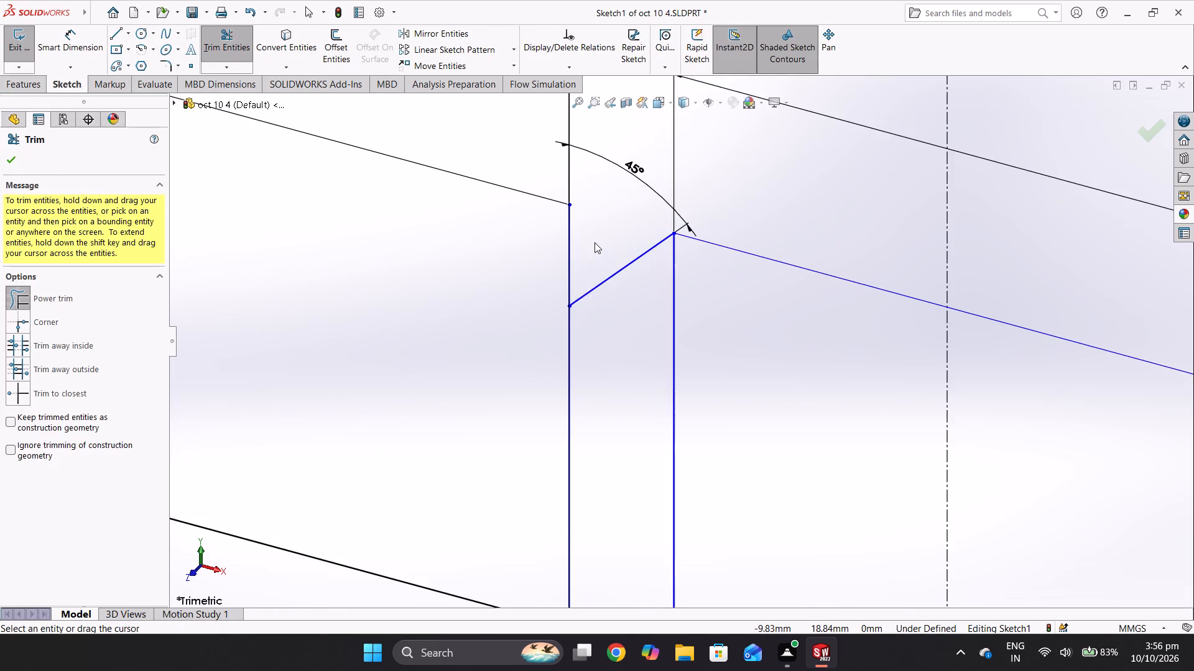
scroll(595, 242, "up", 7)
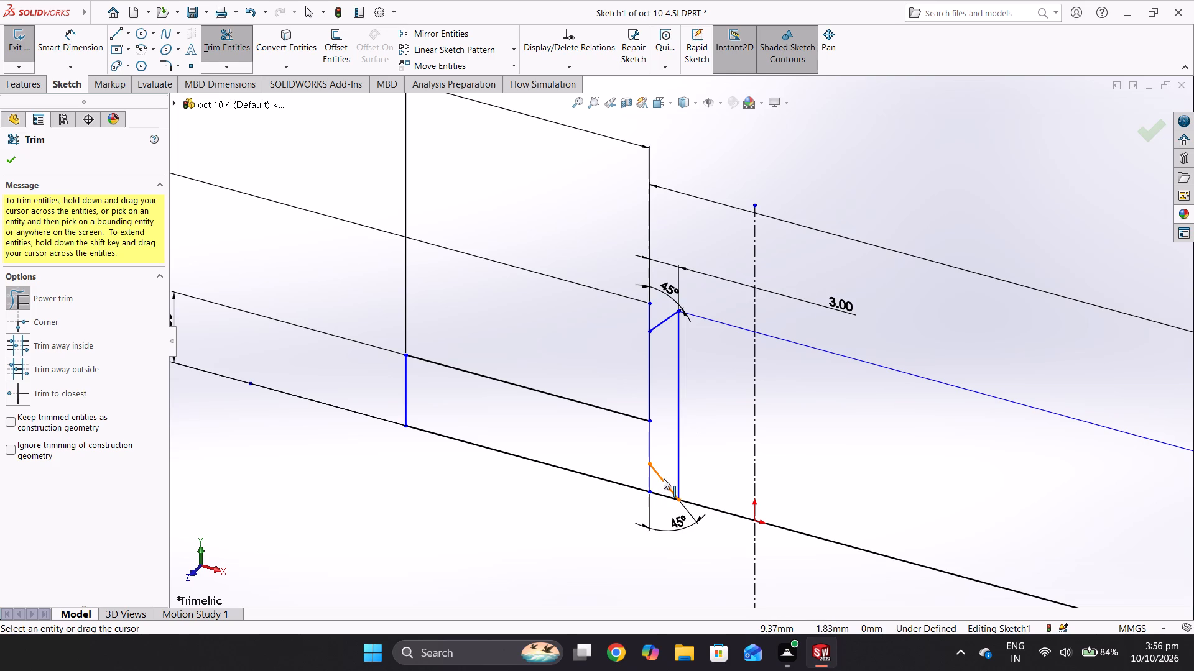
scroll(680, 455, "down", 2)
scroll(680, 452, "up", 7)
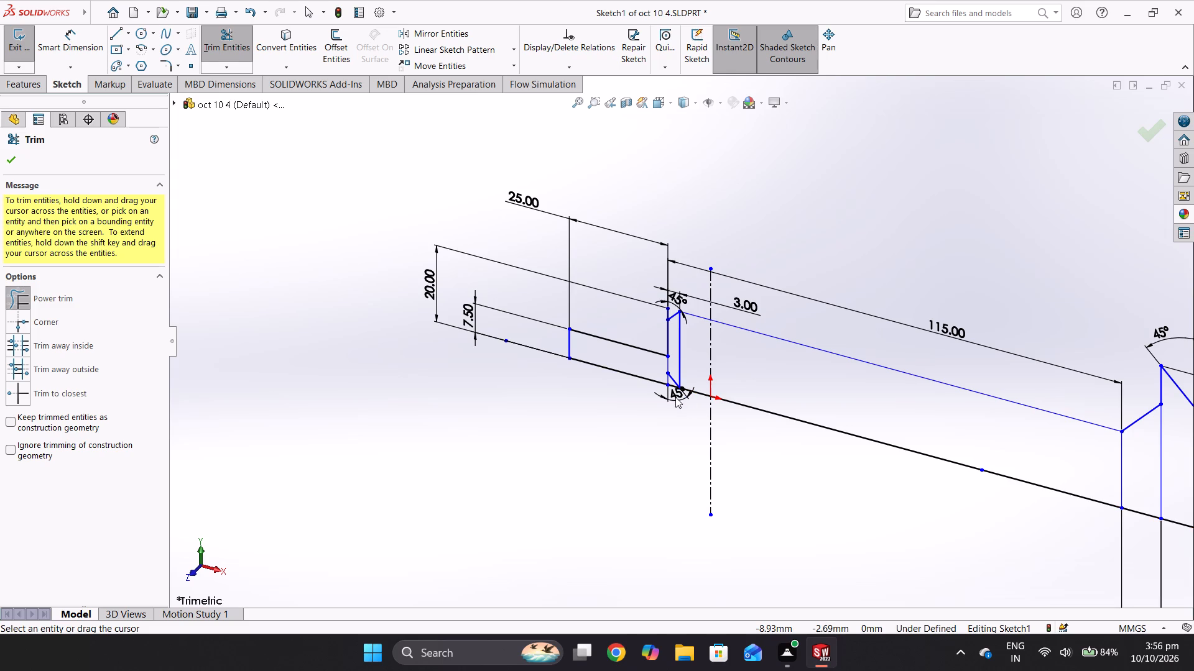
key("Escape")
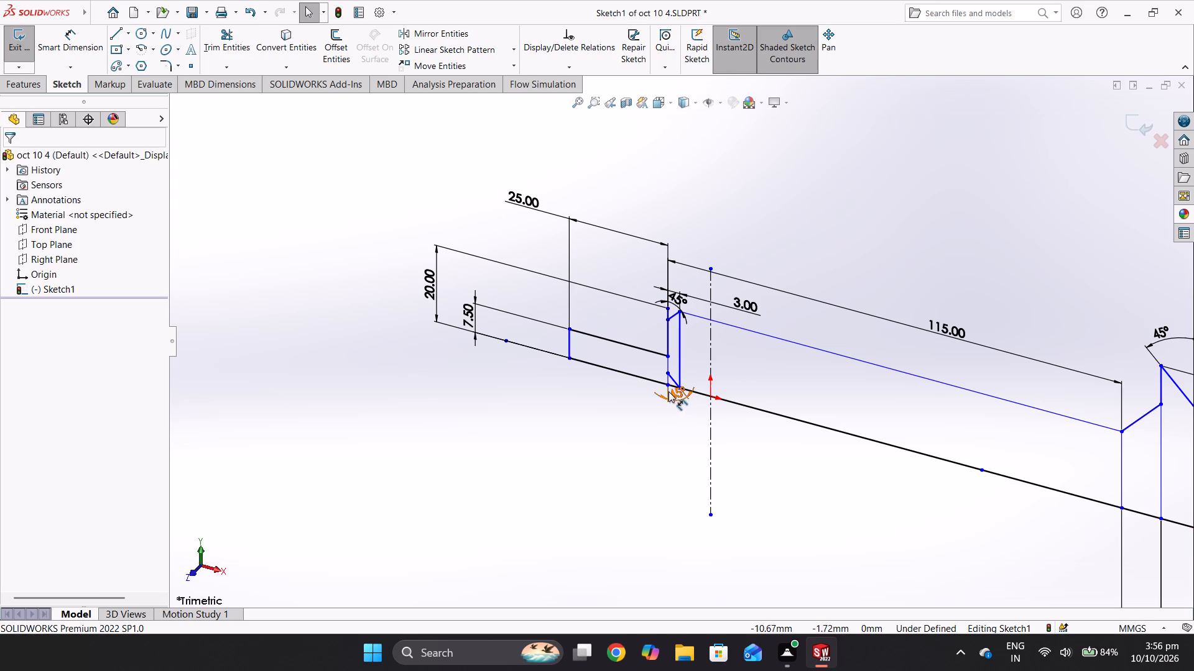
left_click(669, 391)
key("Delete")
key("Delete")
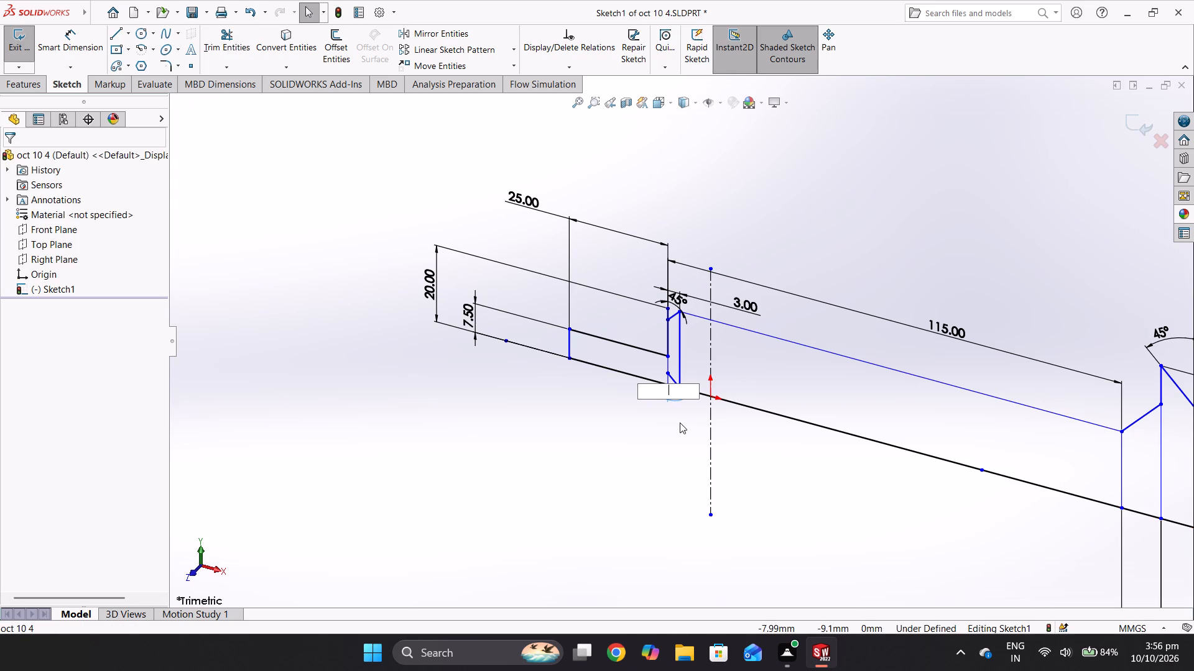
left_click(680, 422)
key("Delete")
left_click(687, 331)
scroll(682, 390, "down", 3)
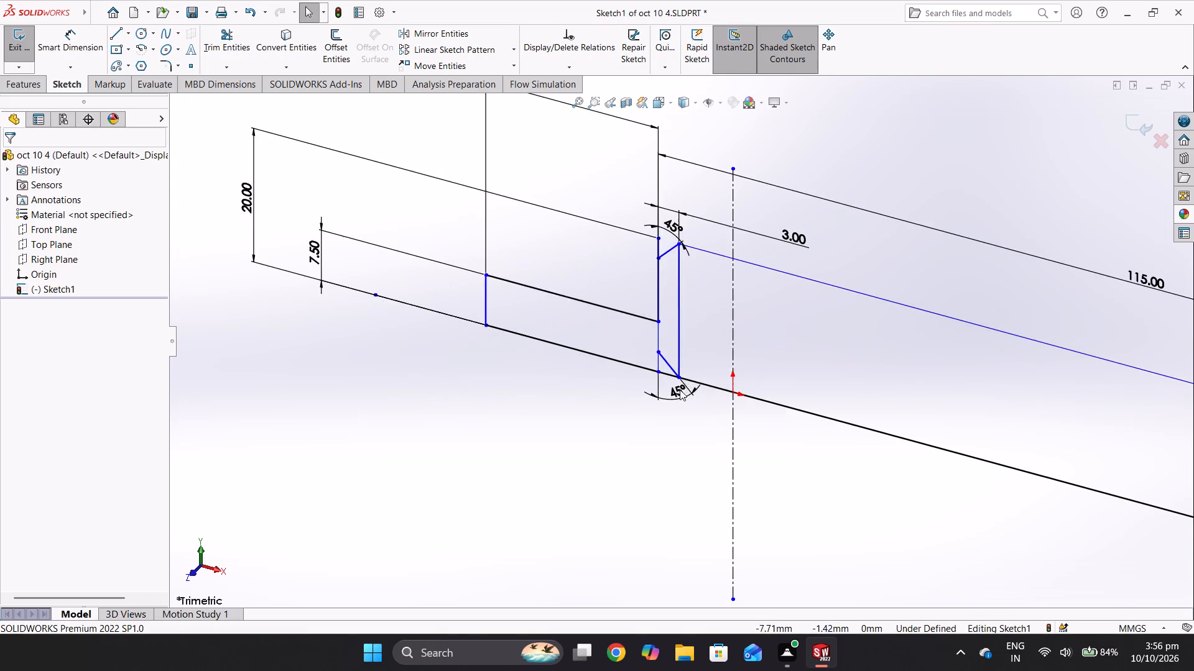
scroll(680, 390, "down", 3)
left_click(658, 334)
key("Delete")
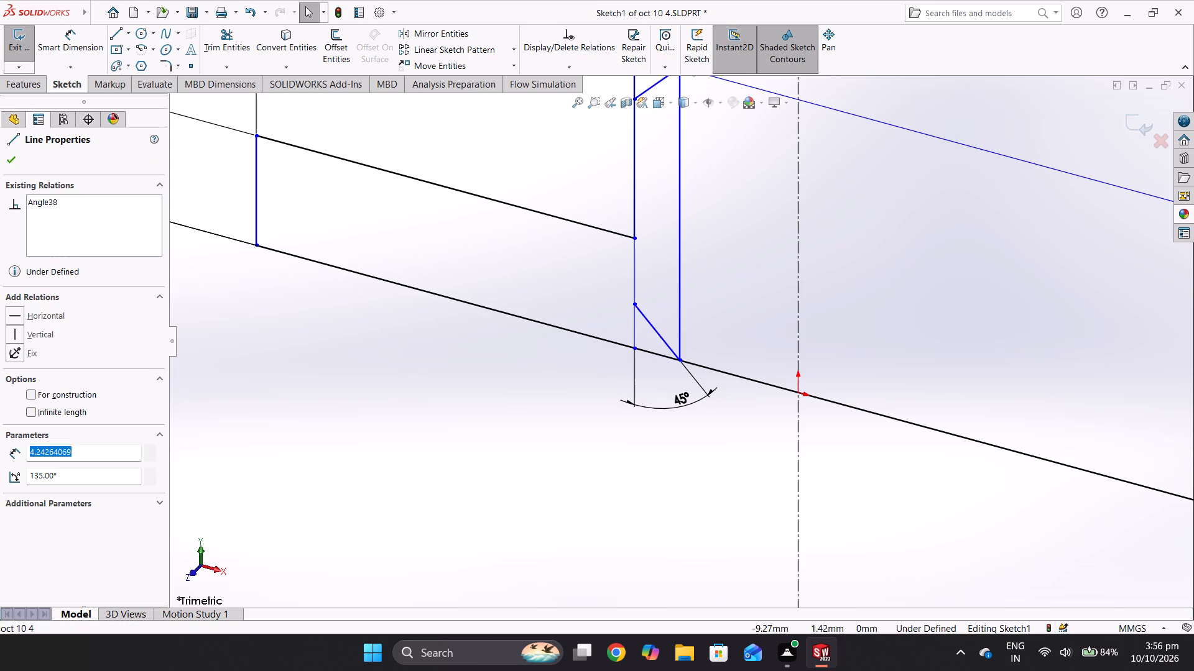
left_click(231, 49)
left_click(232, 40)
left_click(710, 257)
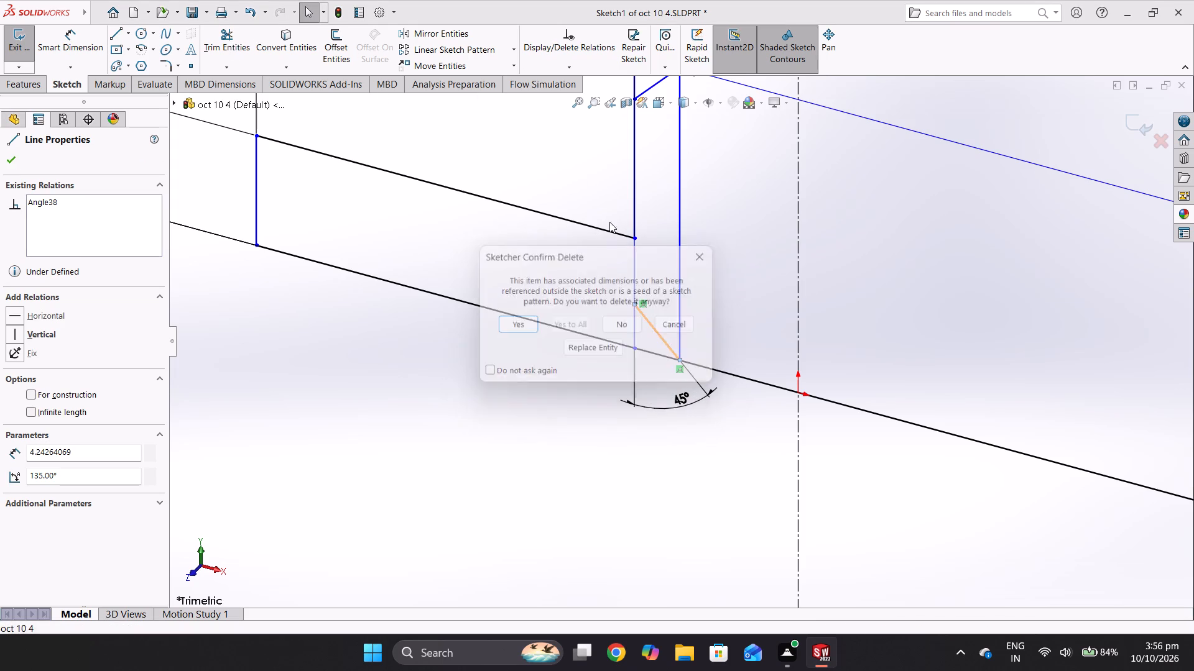
Trim away the lower 45° sloped line at the base of the step.
left_click(214, 38)
left_click_drag(662, 314, 662, 325)
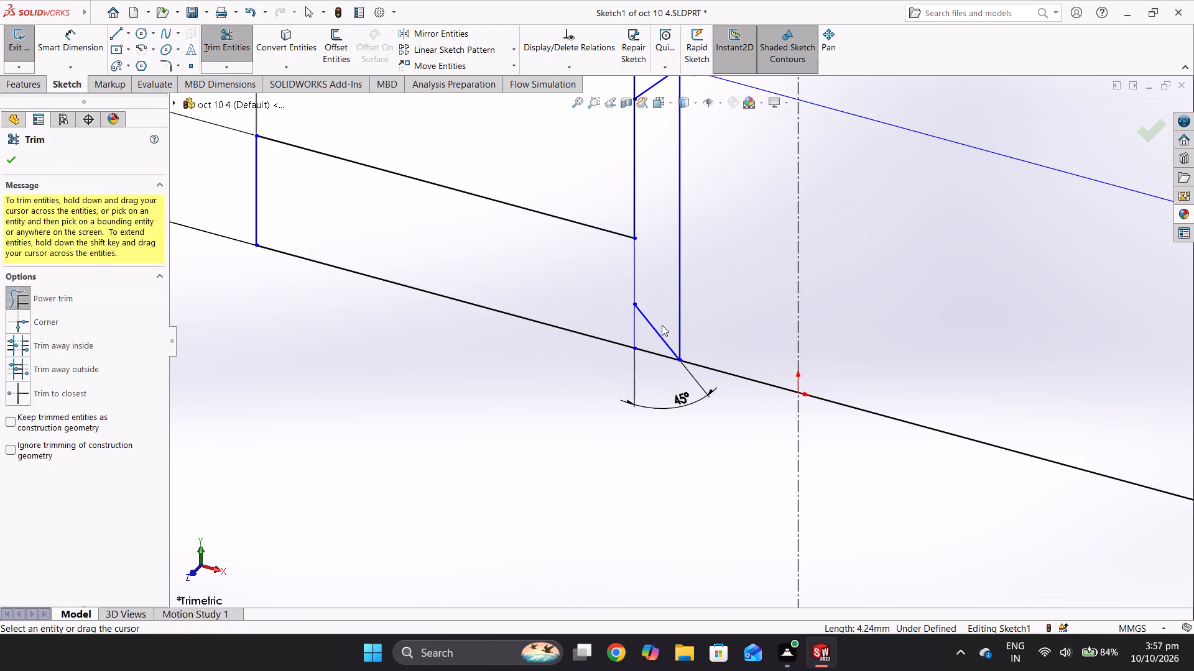
left_click_drag(662, 325, 655, 349)
scroll(656, 422, "down", 1)
scroll(663, 415, "up", 2)
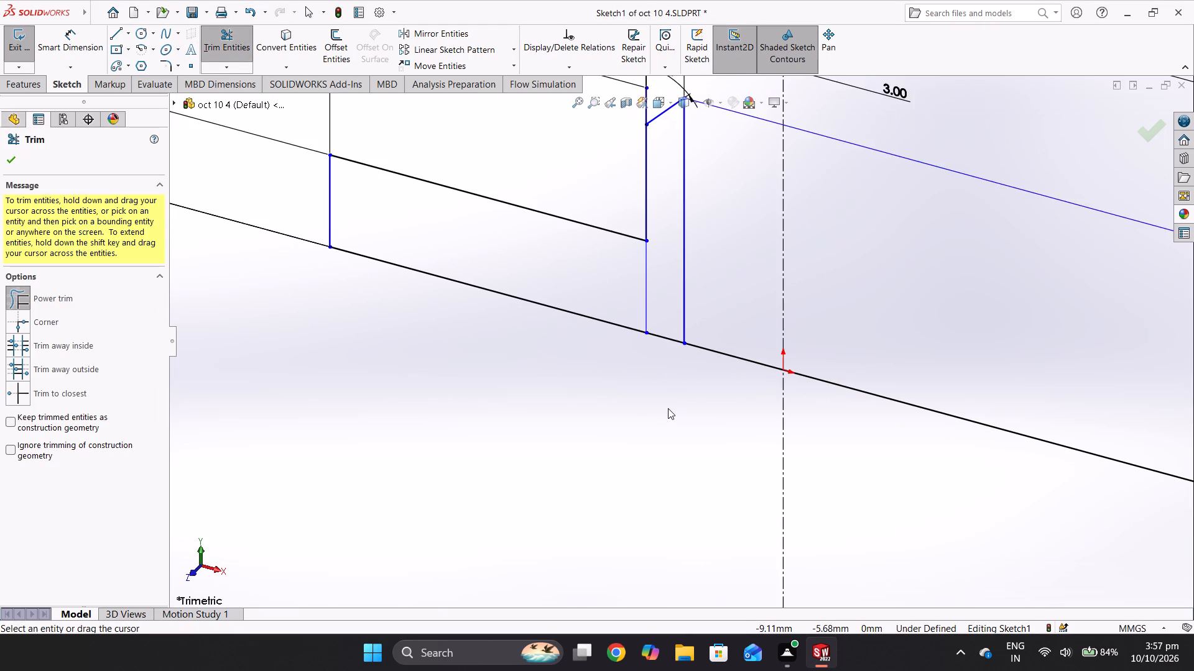
Revolve all the closed regions of the profile, from the thin stub to the flared end, 360° about the long centerline.
scroll(668, 408, "up", 3)
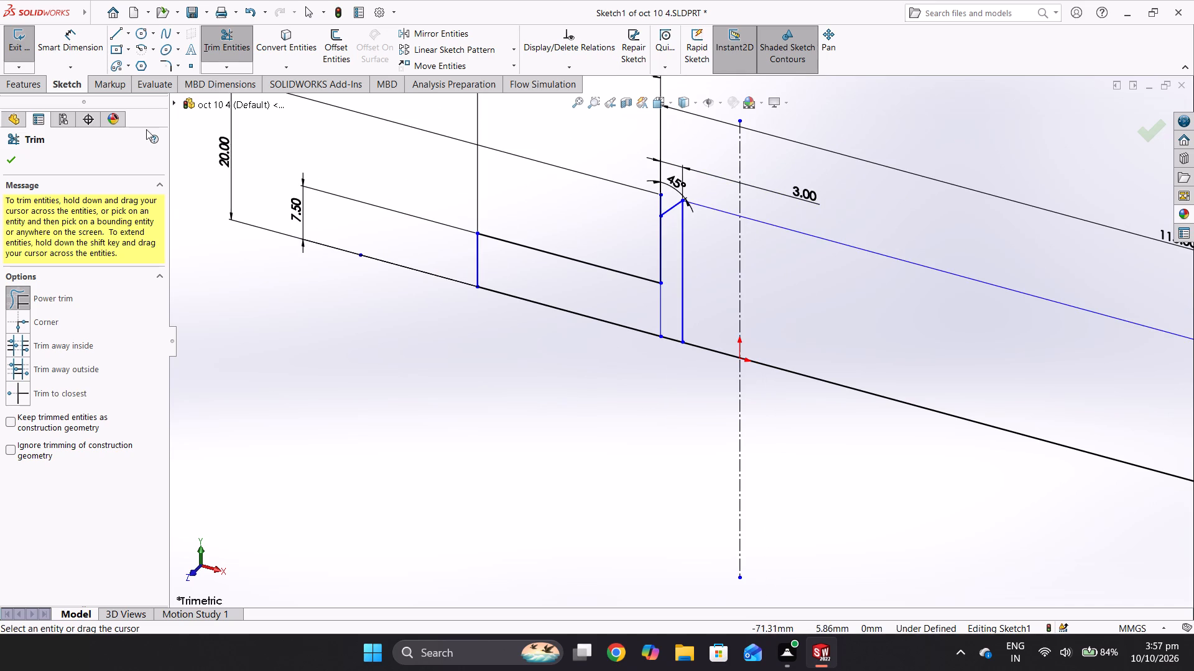
left_click(9, 89)
left_click(76, 38)
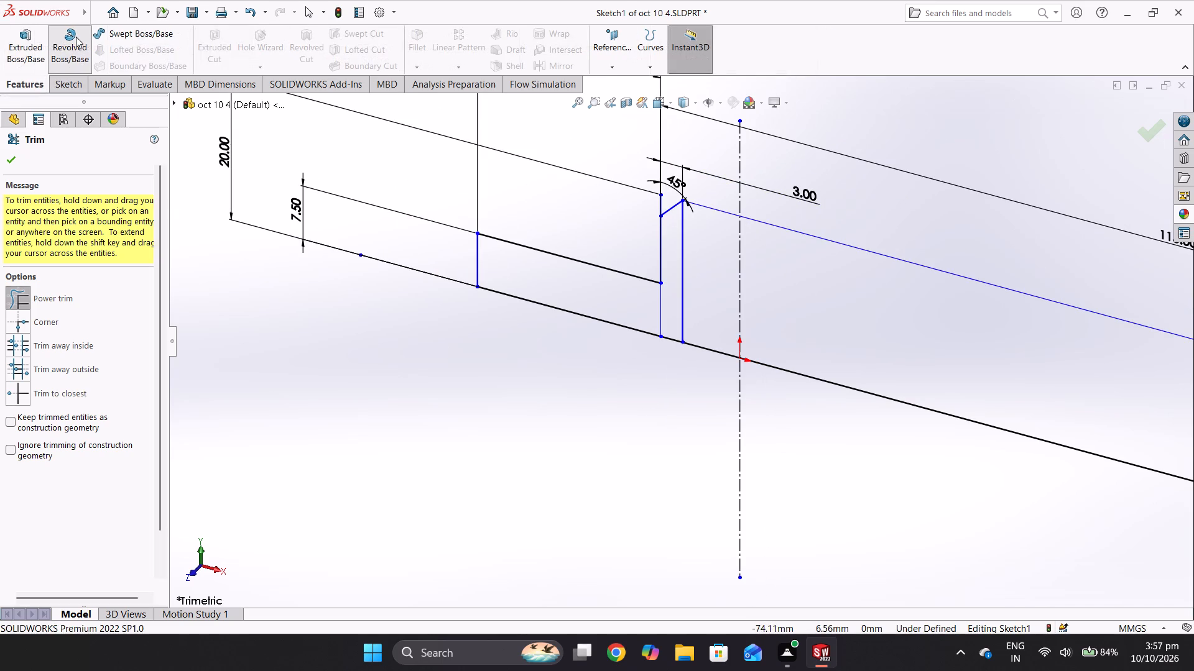
left_click(611, 294)
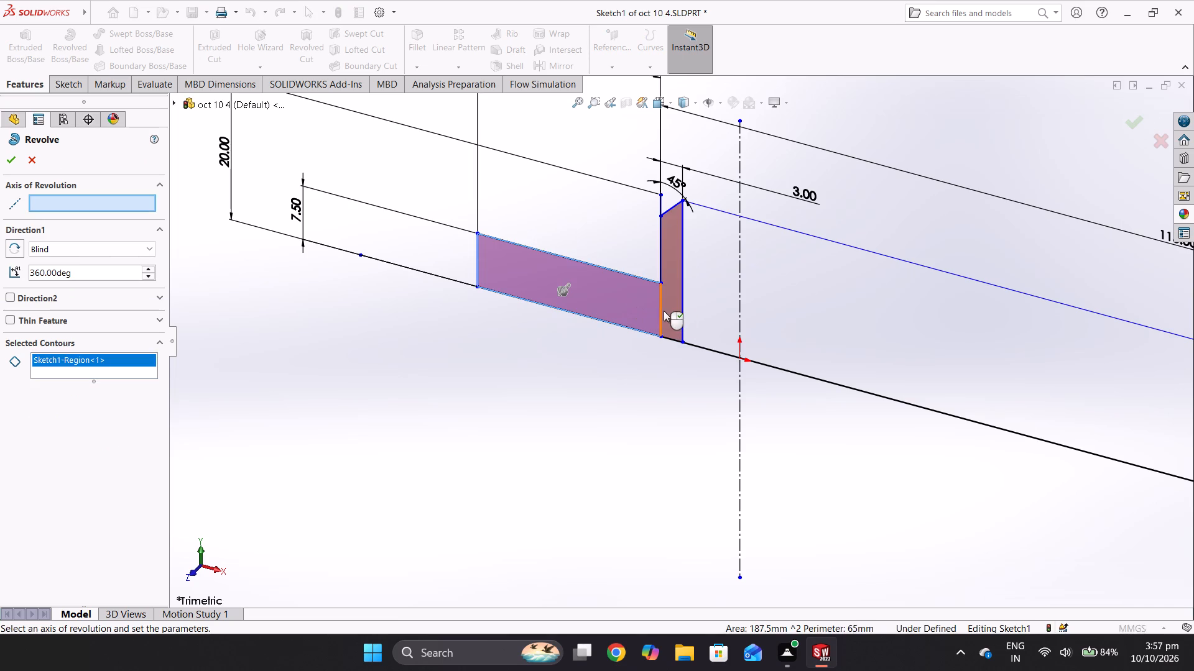
left_click(664, 311)
left_click(669, 311)
left_click(692, 310)
scroll(796, 329, "down", 2)
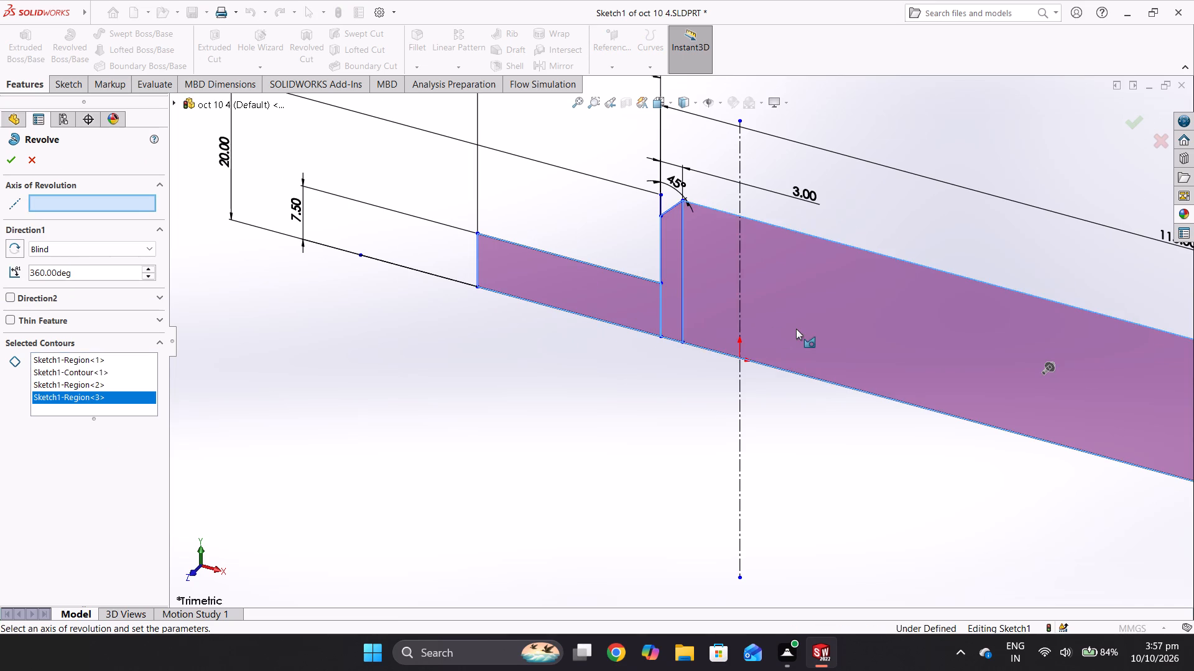
scroll(796, 329, "down", 1)
scroll(806, 330, "up", 4)
scroll(871, 356, "up", 4)
scroll(934, 379, "up", 1)
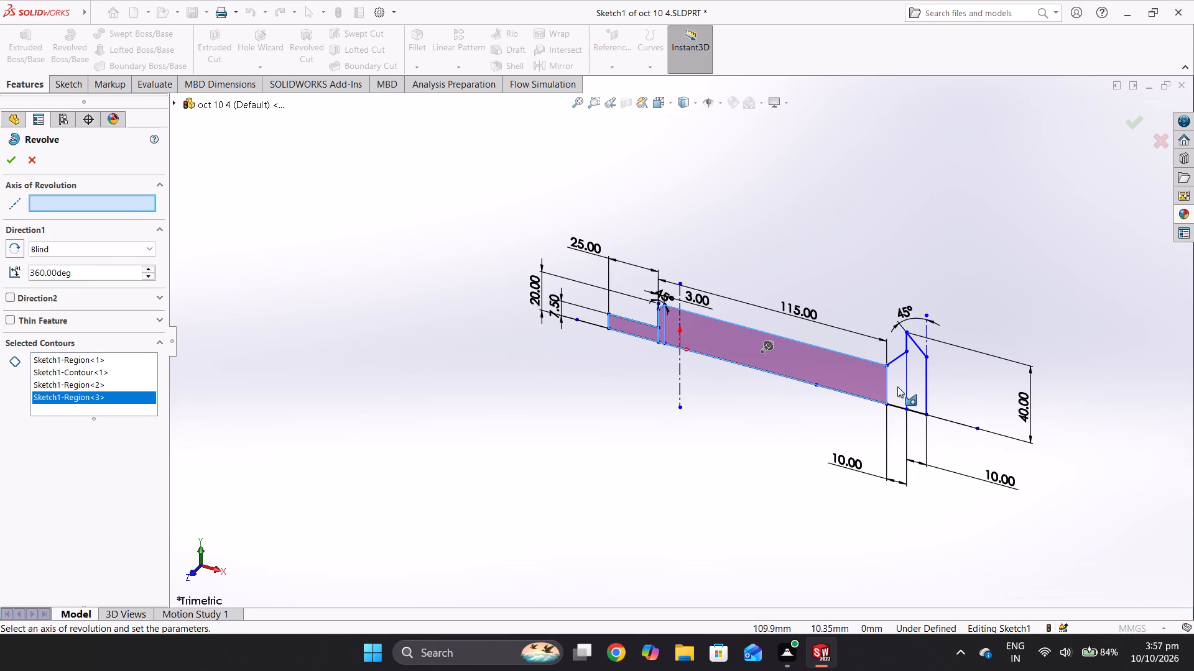
left_click(897, 386)
left_click(909, 385)
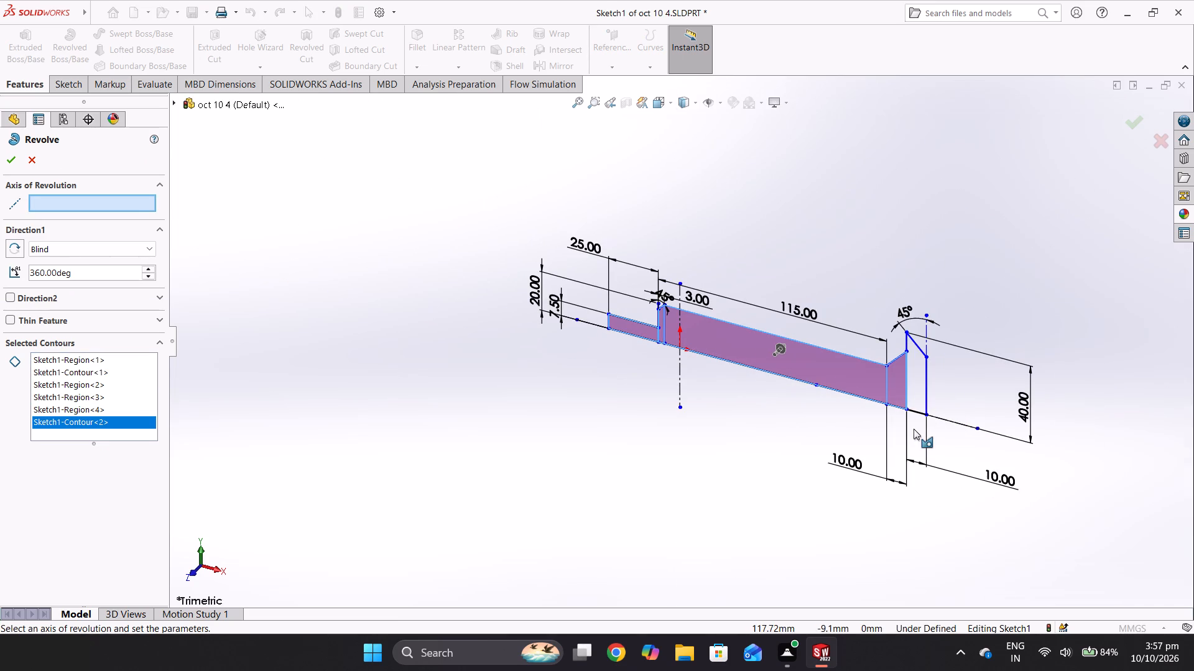
left_click(917, 400)
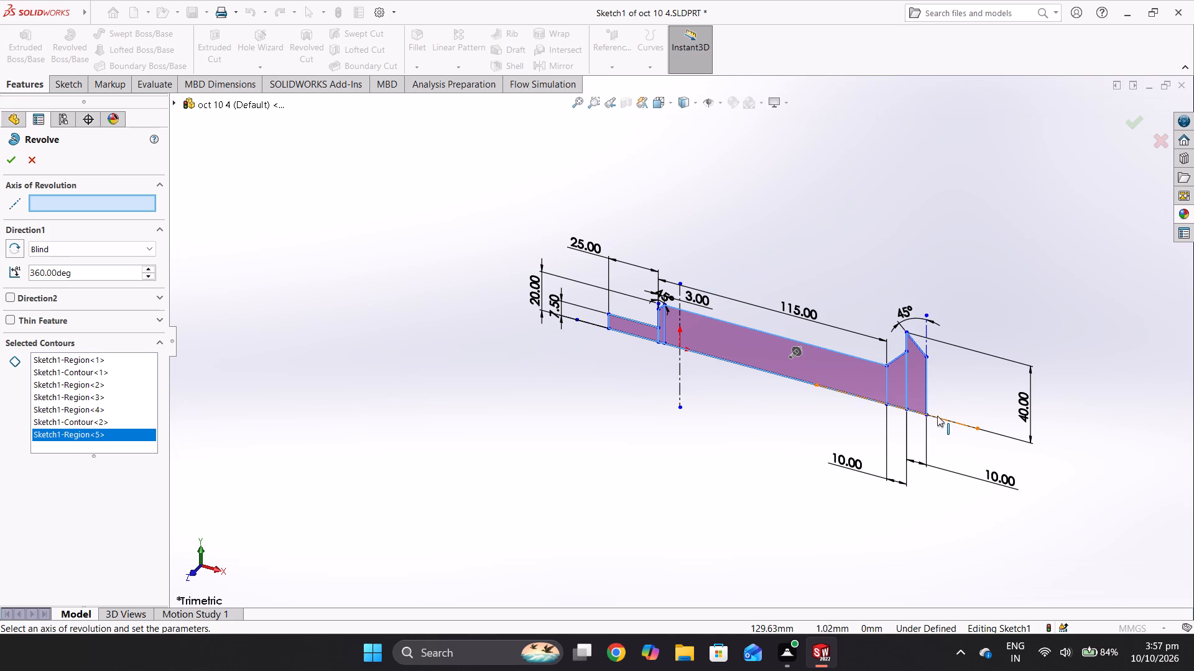
left_click(588, 322)
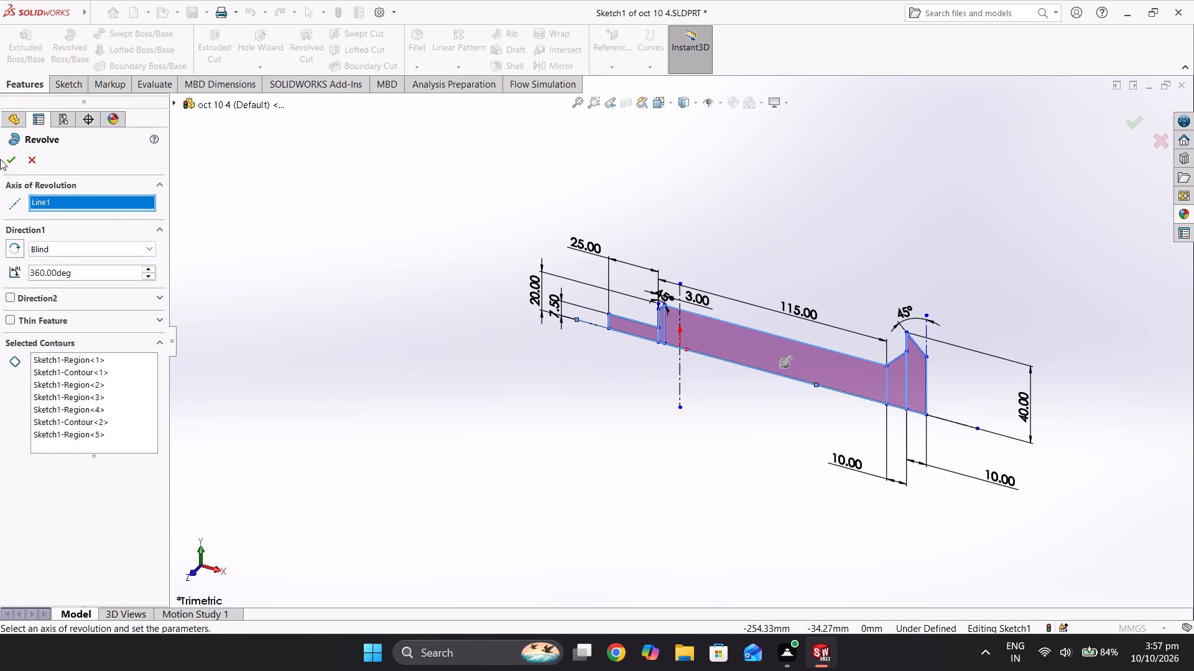
left_click(9, 162)
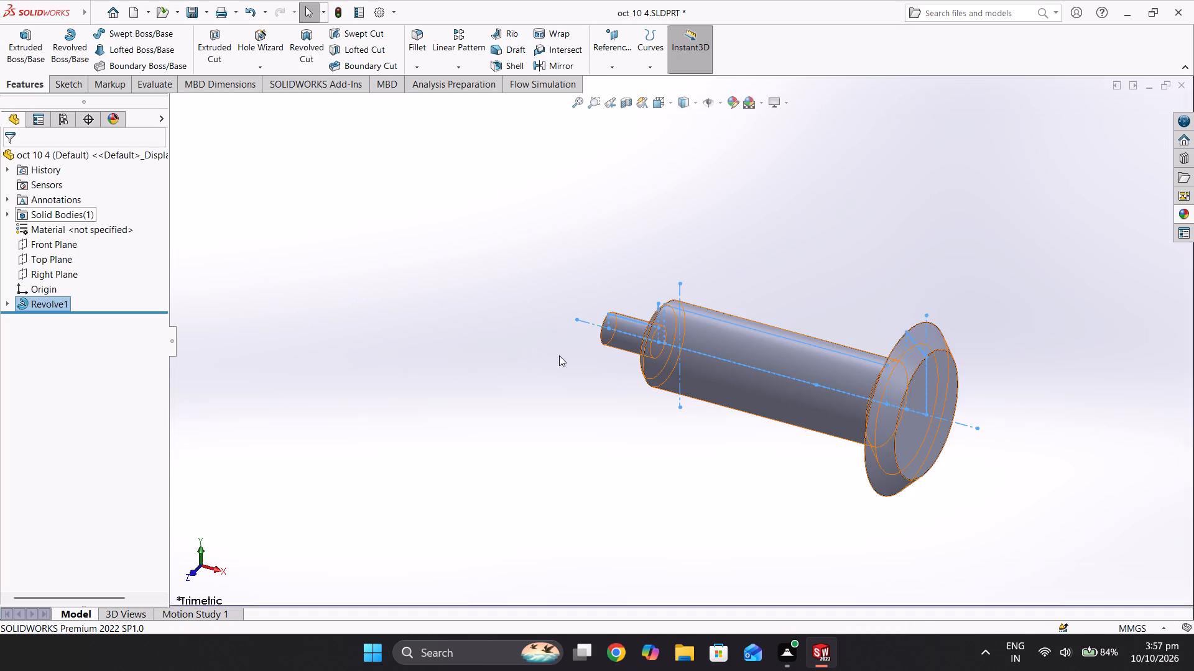
Examine the revolved part from all sides, including the flared head, the chamfered shoulder and the thin stub.
middle_click_drag(864, 454, 955, 393)
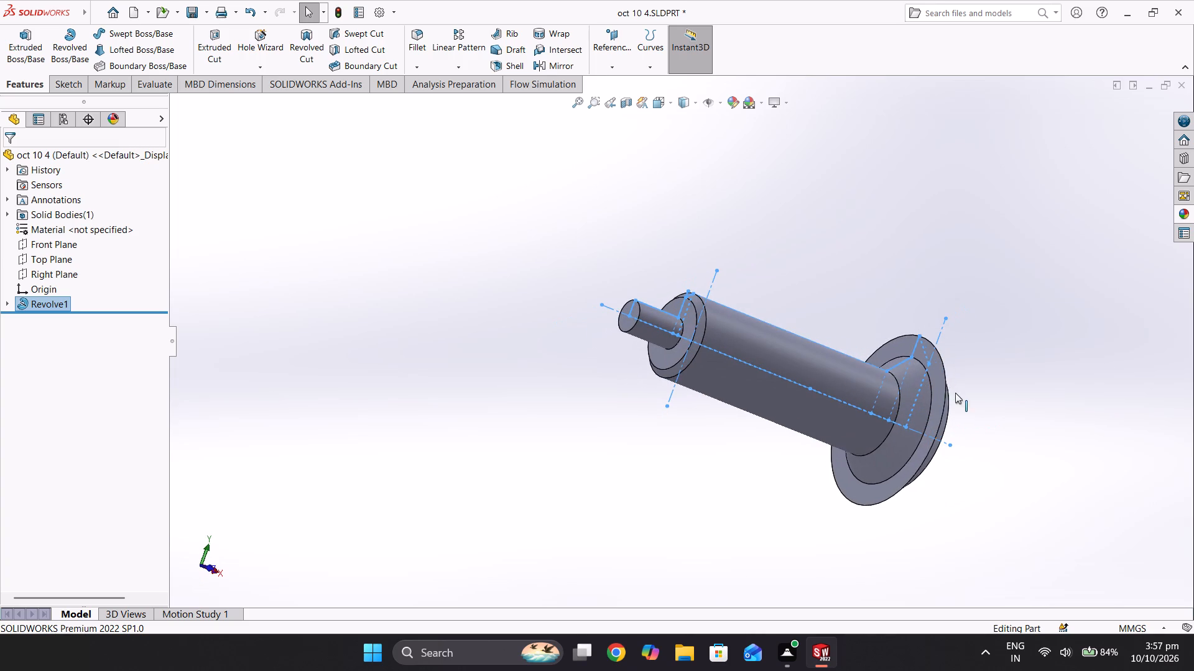
middle_click_drag(856, 476, 872, 444)
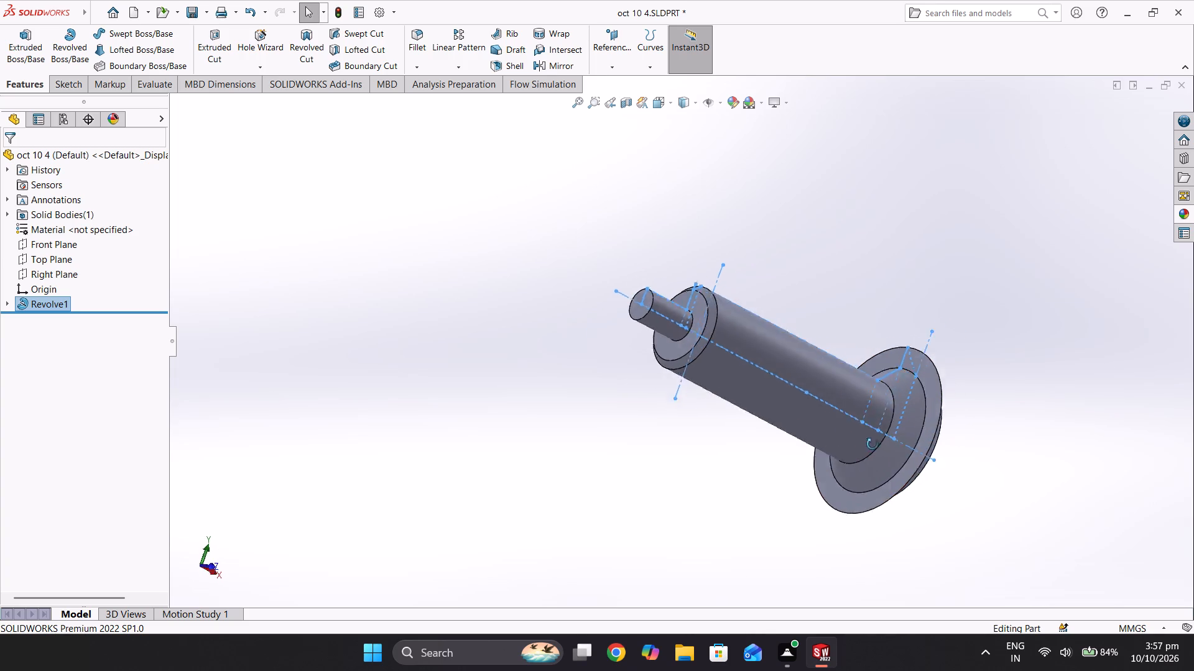
middle_click_drag(872, 444, 912, 378)
middle_click_drag(745, 450, 851, 378)
middle_click_drag(754, 437, 857, 481)
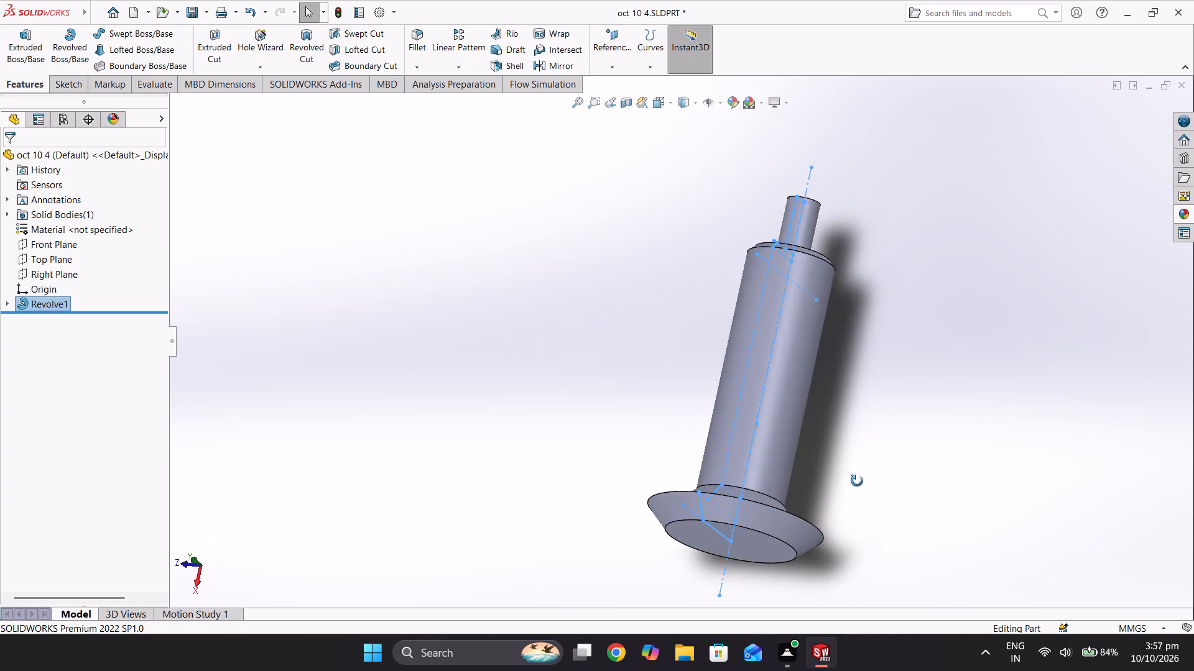
middle_click_drag(857, 481, 878, 454)
middle_click_drag(813, 480, 797, 355)
middle_click_drag(841, 457, 799, 326)
middle_click_drag(828, 427, 815, 316)
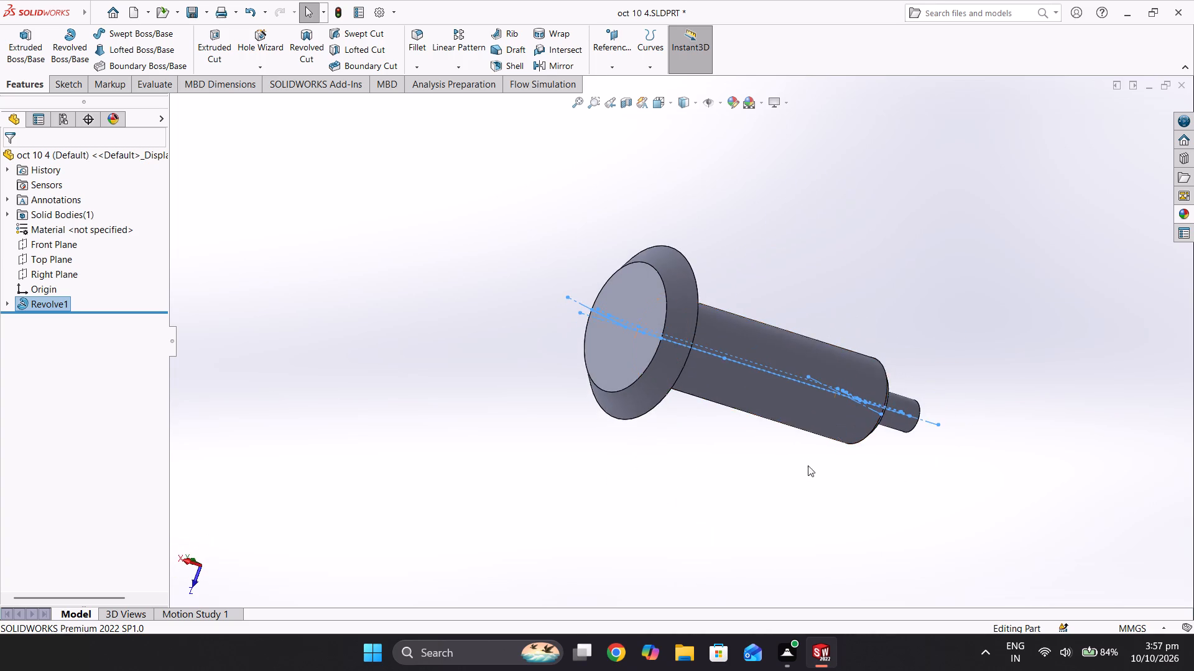
middle_click_drag(805, 459, 805, 317)
middle_click_drag(688, 396, 872, 227)
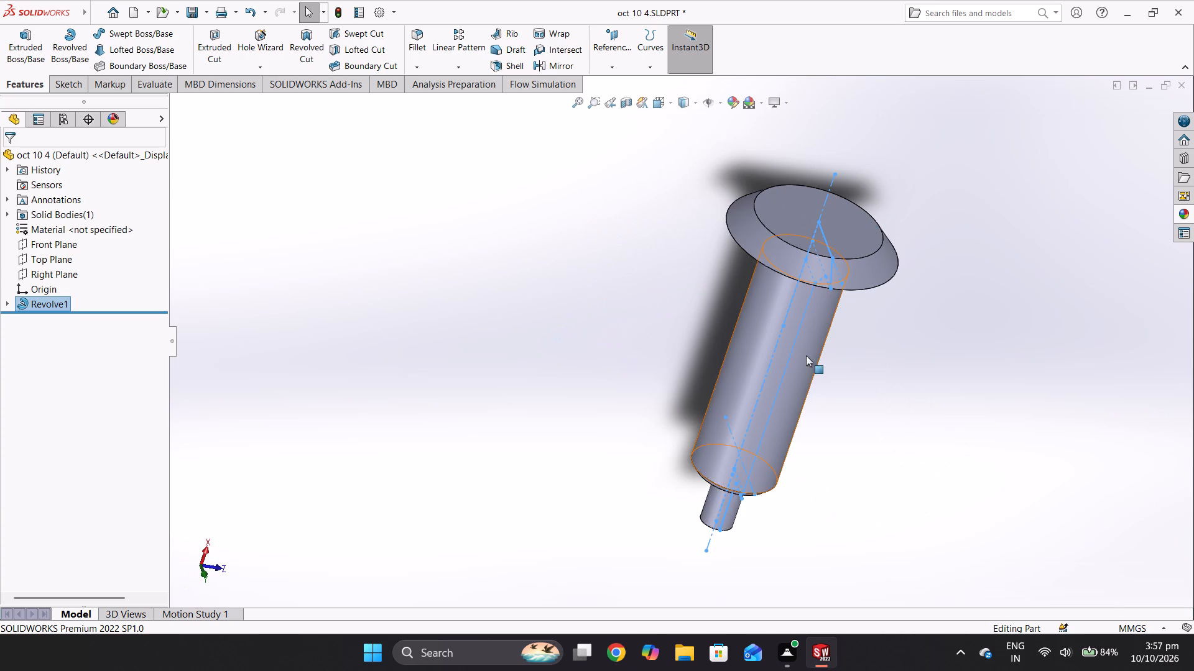
middle_click_drag(807, 353, 836, 258)
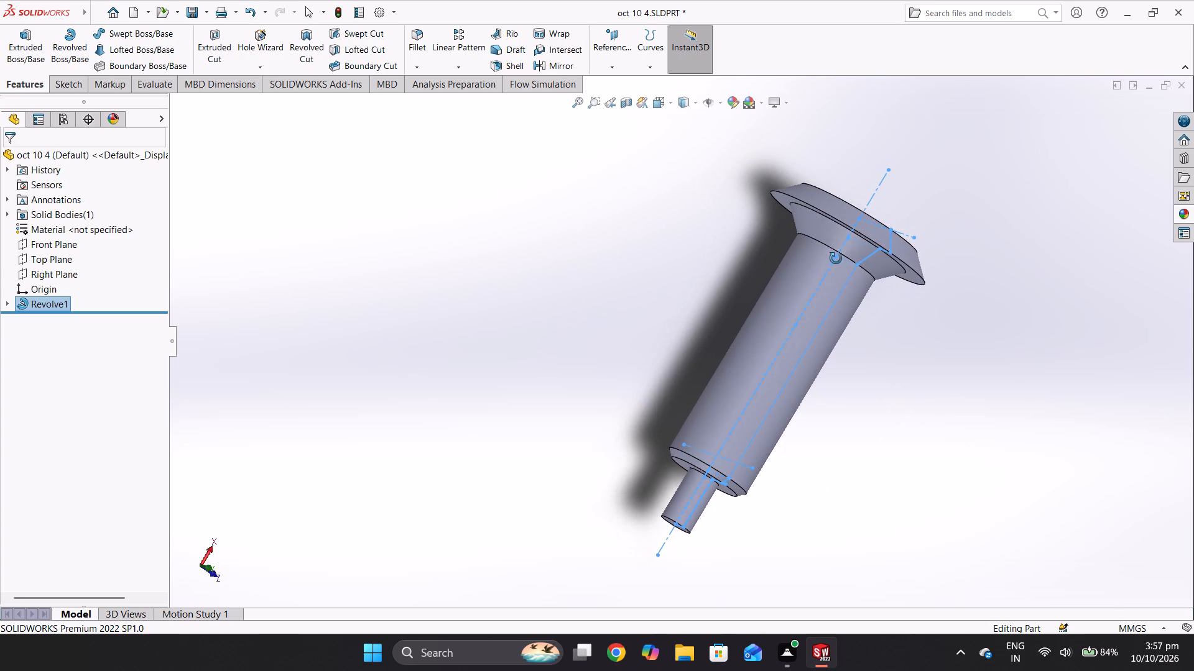
middle_click_drag(836, 258, 877, 182)
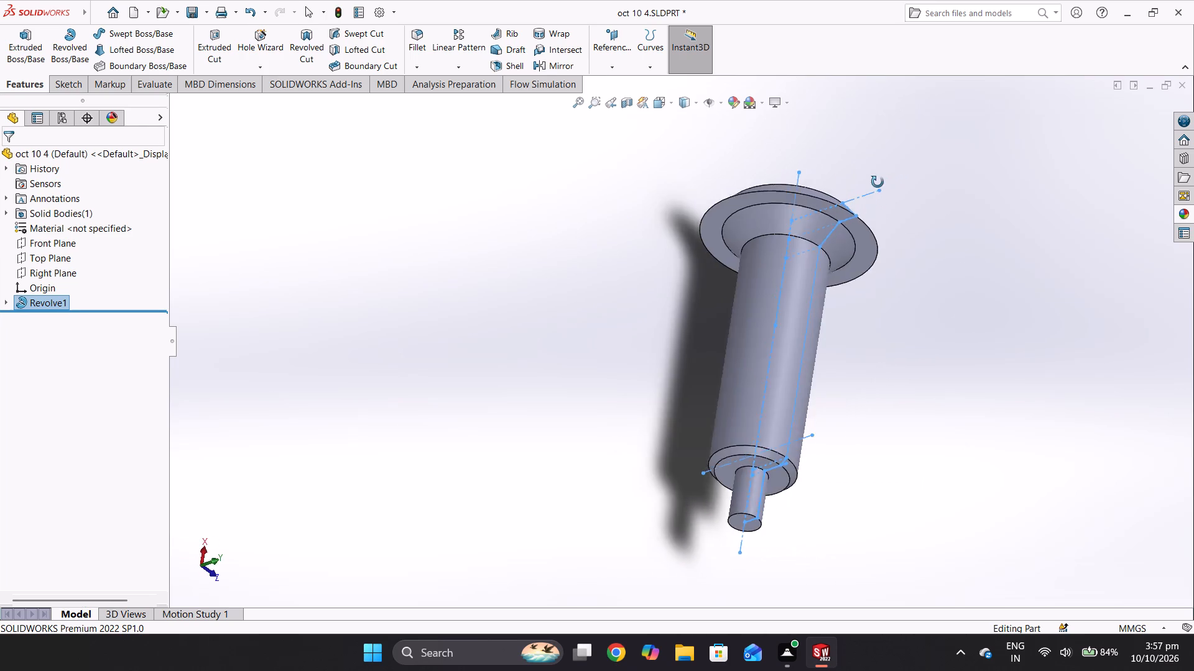
middle_click_drag(877, 182, 999, 290)
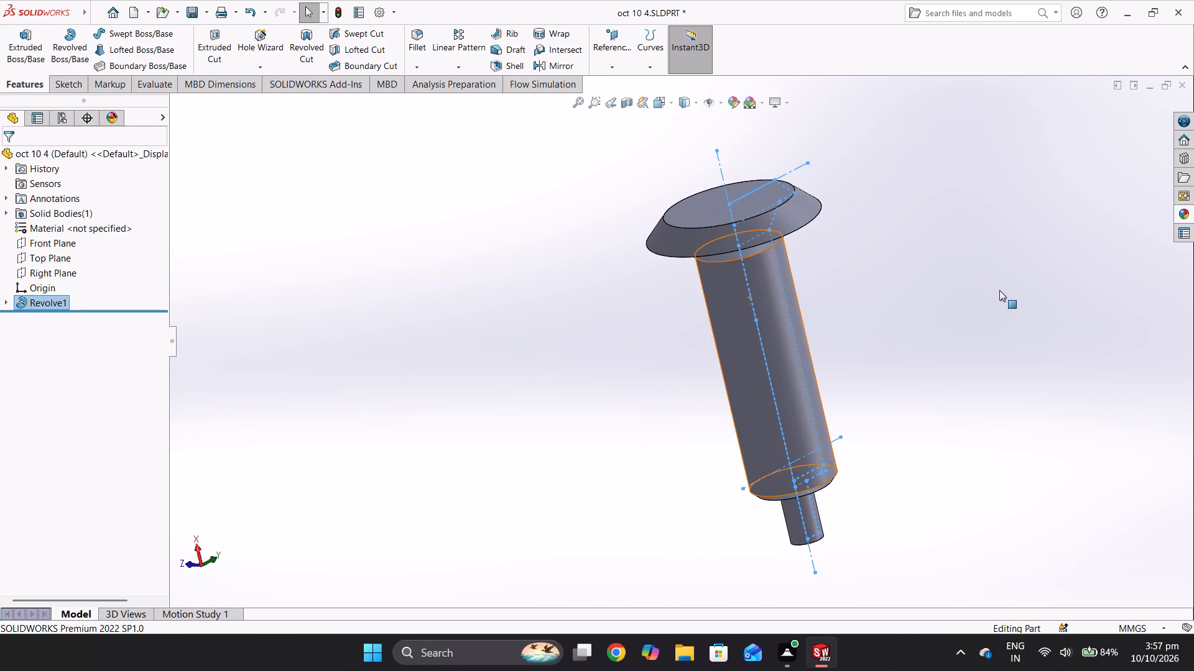
middle_click_drag(912, 339, 749, 450)
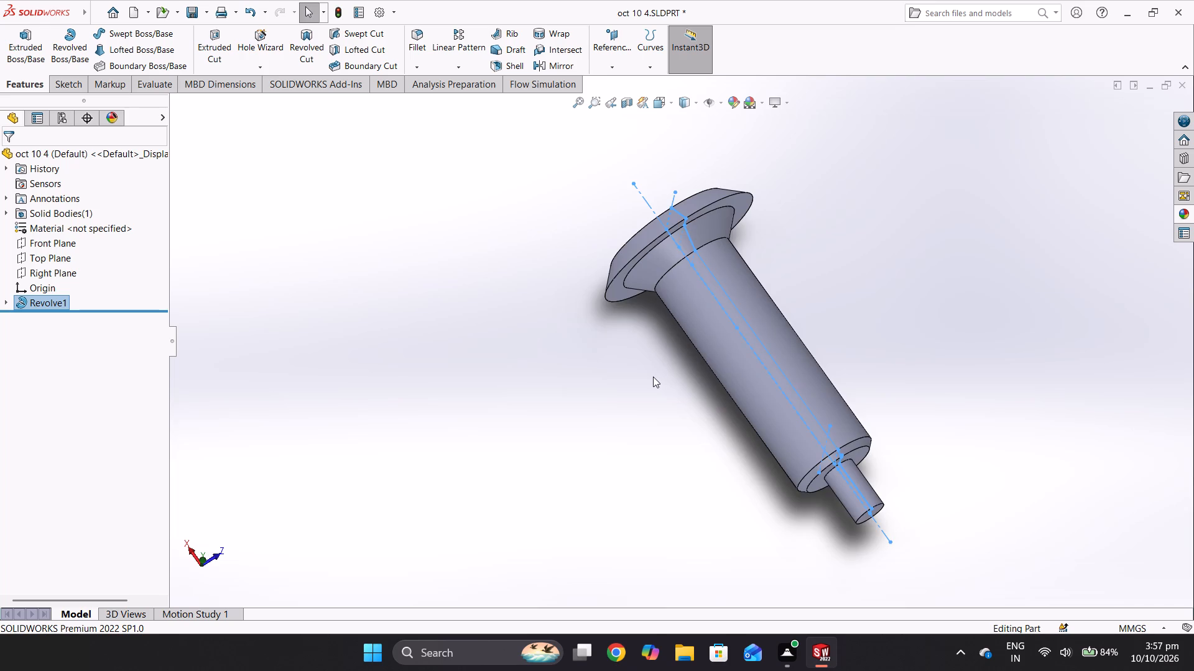
middle_click_drag(649, 377, 558, 474)
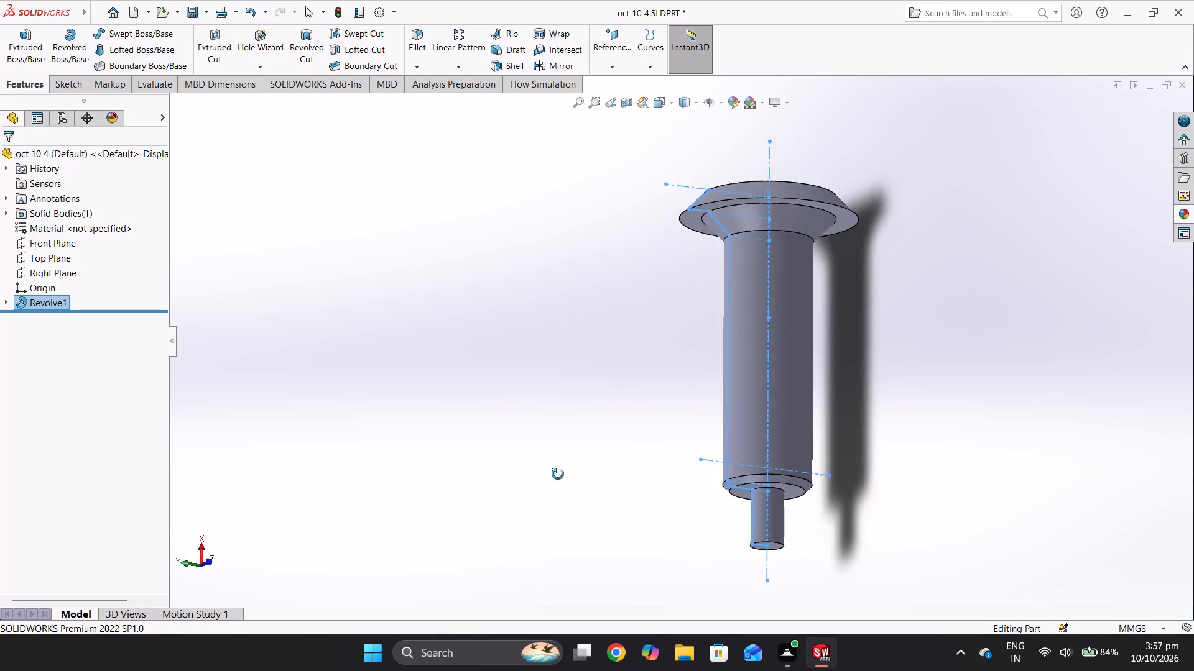
middle_click_drag(558, 474, 820, 464)
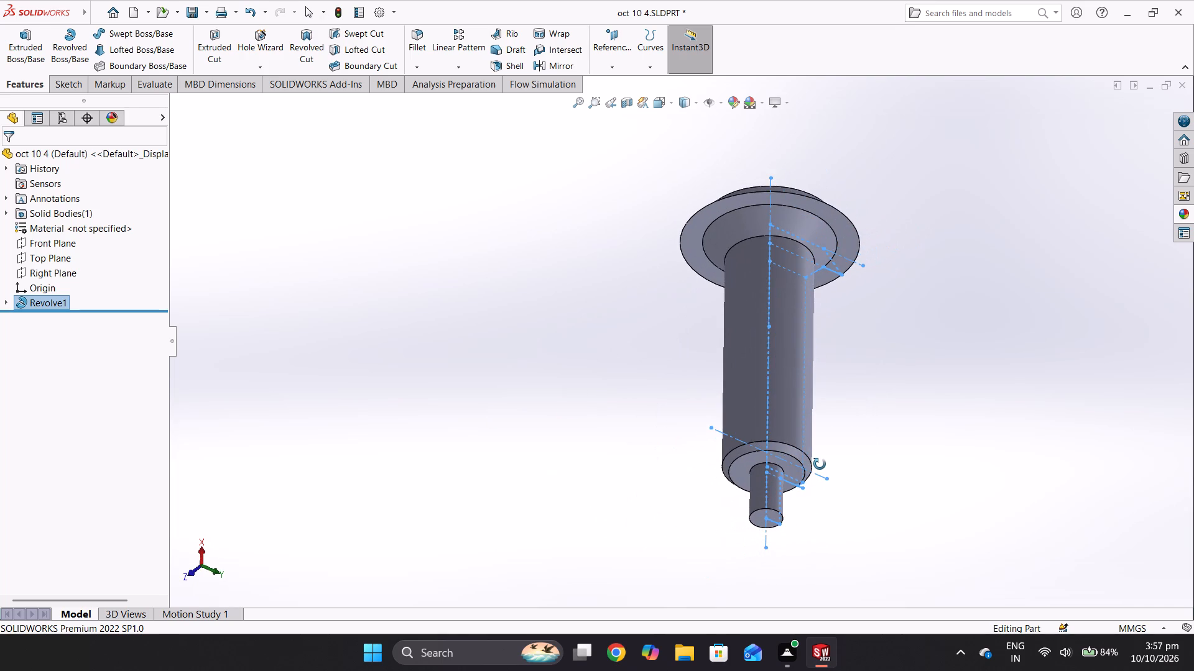
middle_click_drag(820, 464, 913, 361)
middle_click_drag(914, 356, 905, 367)
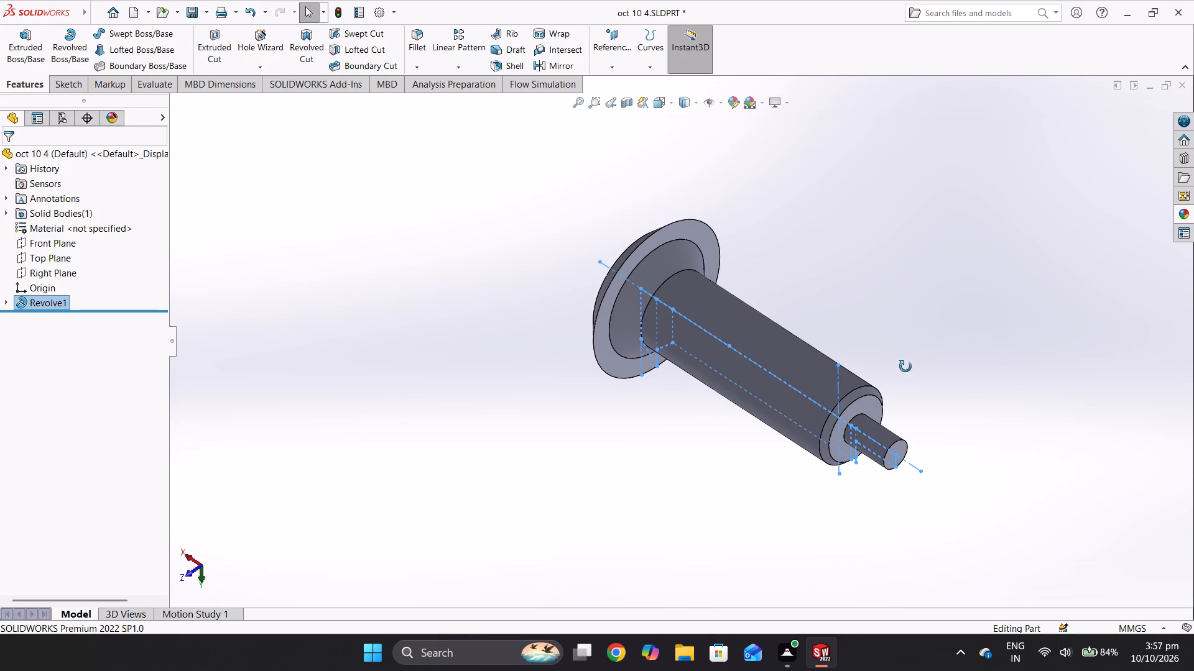
middle_click_drag(905, 367, 908, 435)
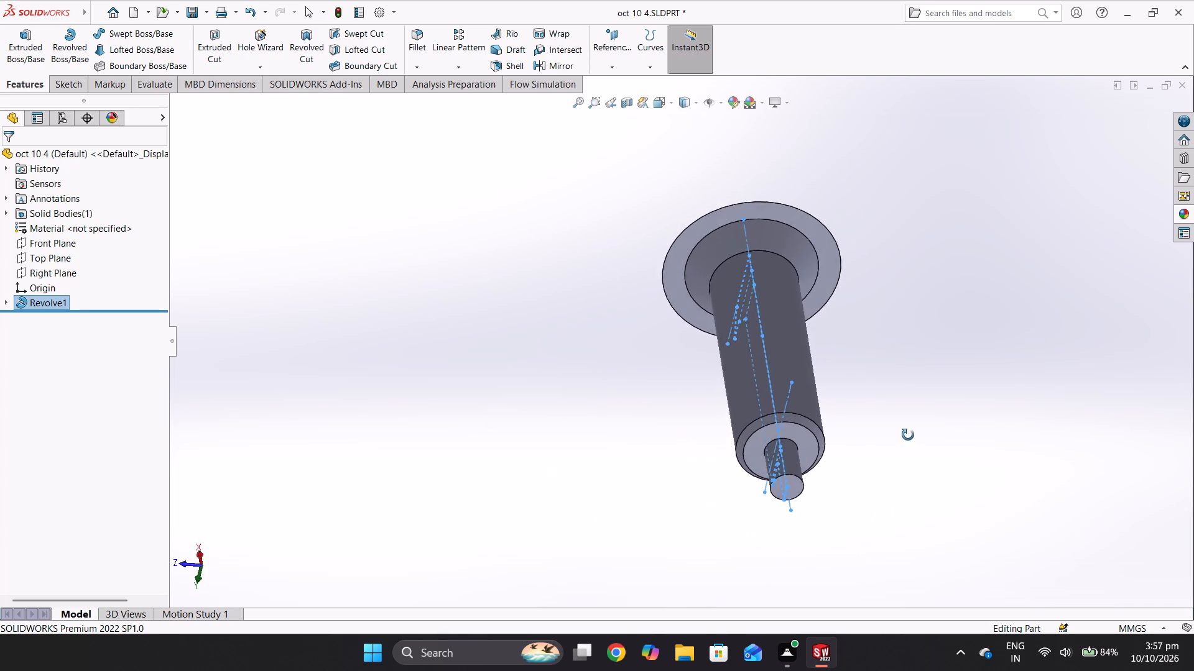
middle_click_drag(908, 435, 915, 471)
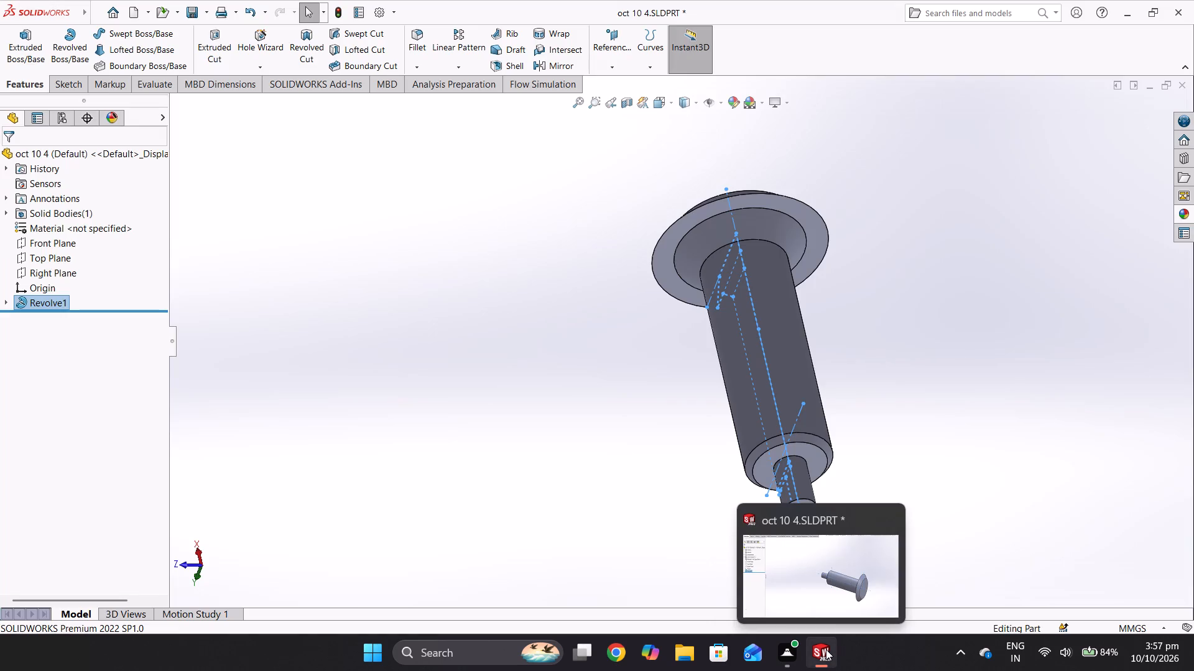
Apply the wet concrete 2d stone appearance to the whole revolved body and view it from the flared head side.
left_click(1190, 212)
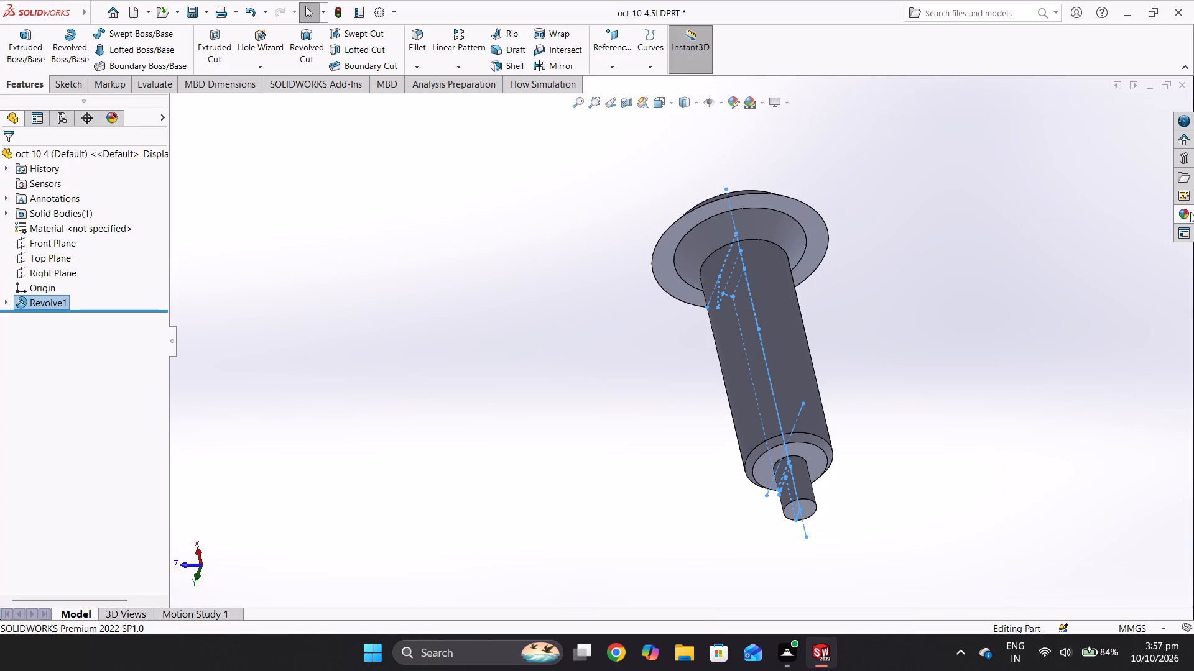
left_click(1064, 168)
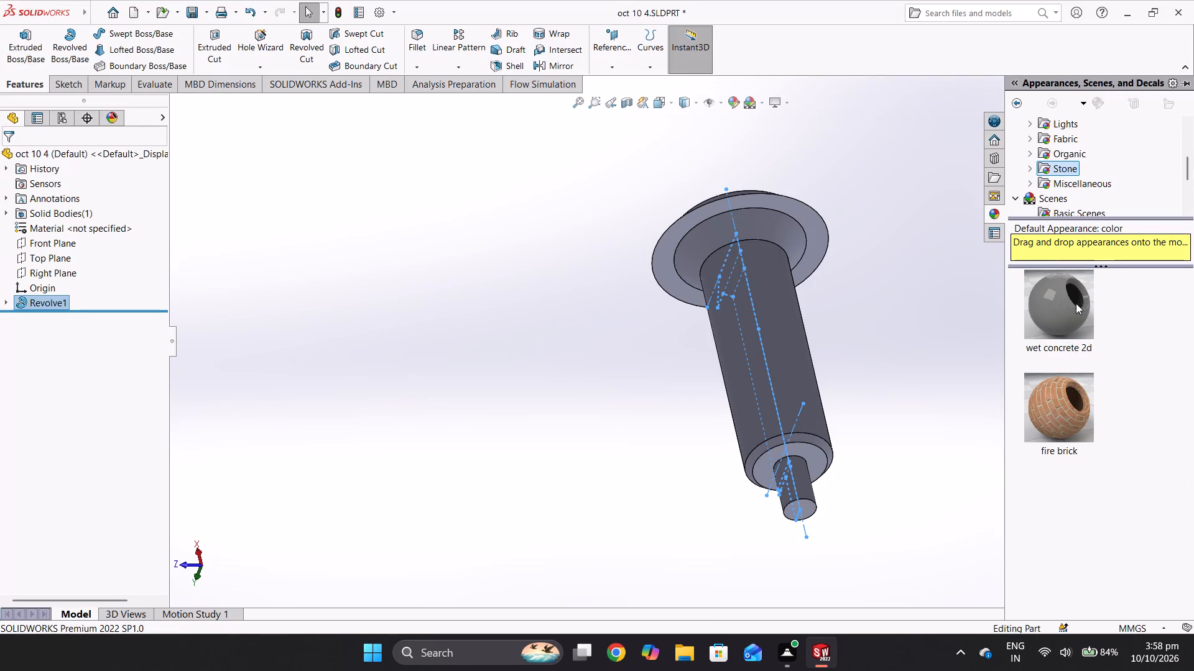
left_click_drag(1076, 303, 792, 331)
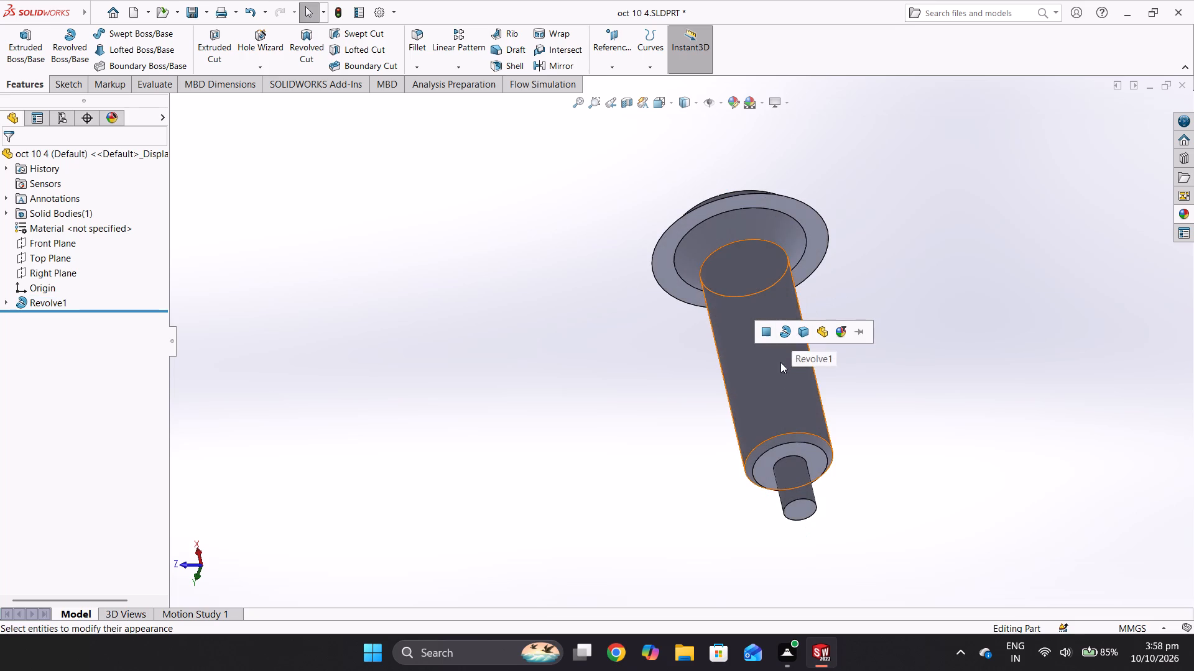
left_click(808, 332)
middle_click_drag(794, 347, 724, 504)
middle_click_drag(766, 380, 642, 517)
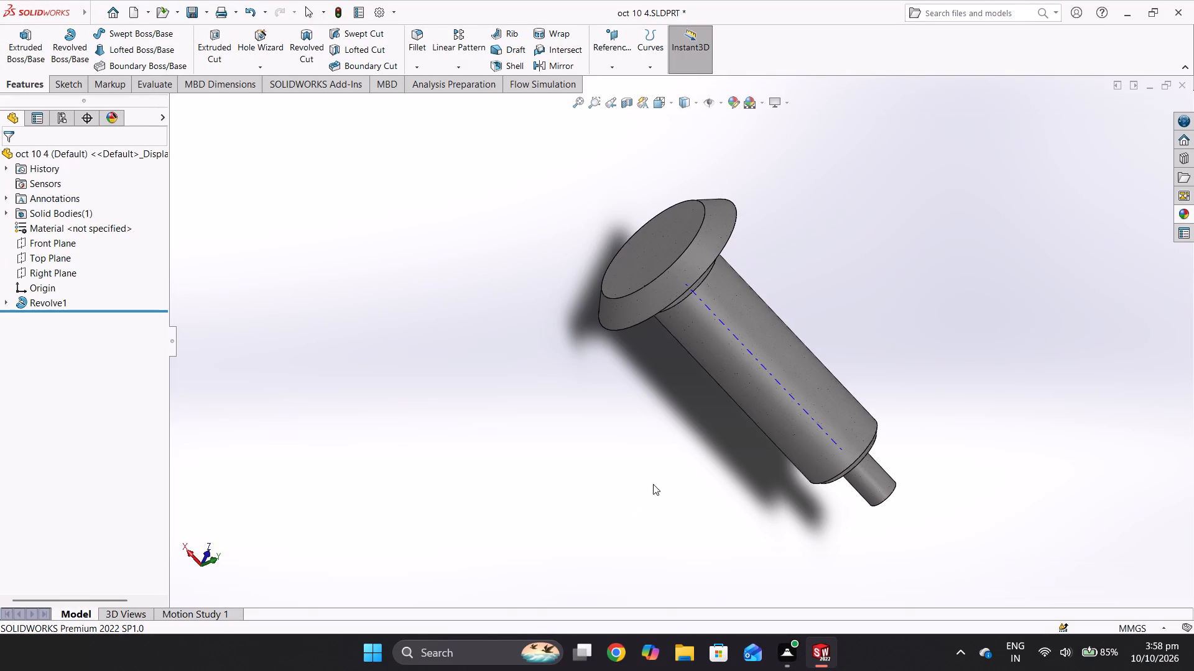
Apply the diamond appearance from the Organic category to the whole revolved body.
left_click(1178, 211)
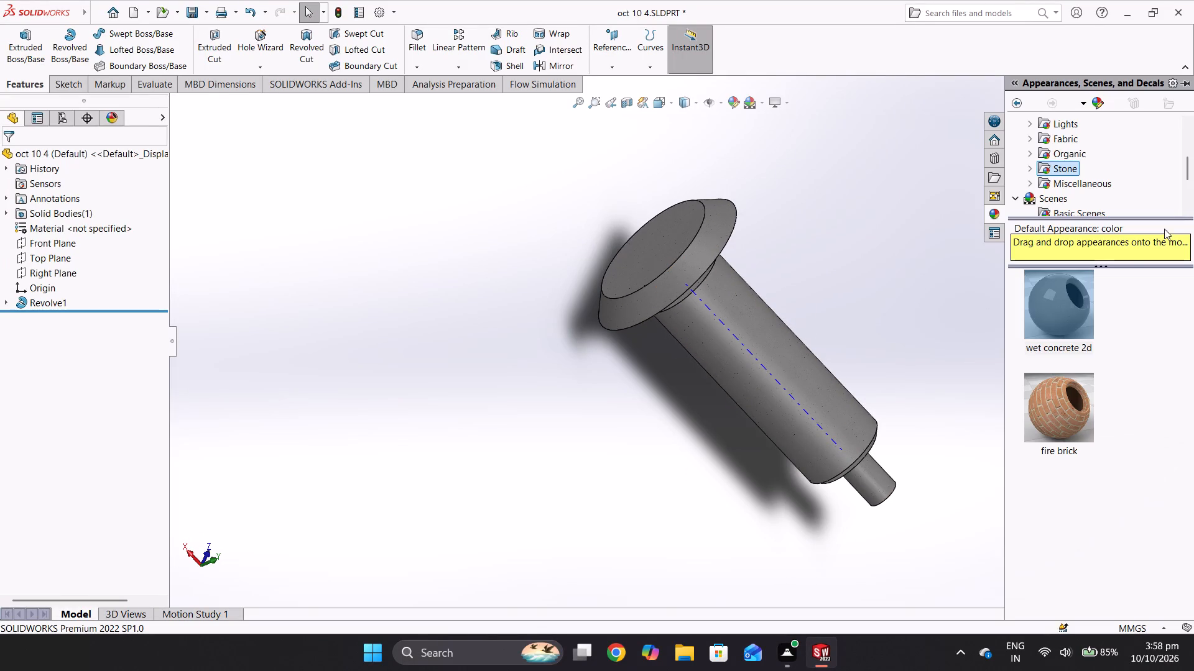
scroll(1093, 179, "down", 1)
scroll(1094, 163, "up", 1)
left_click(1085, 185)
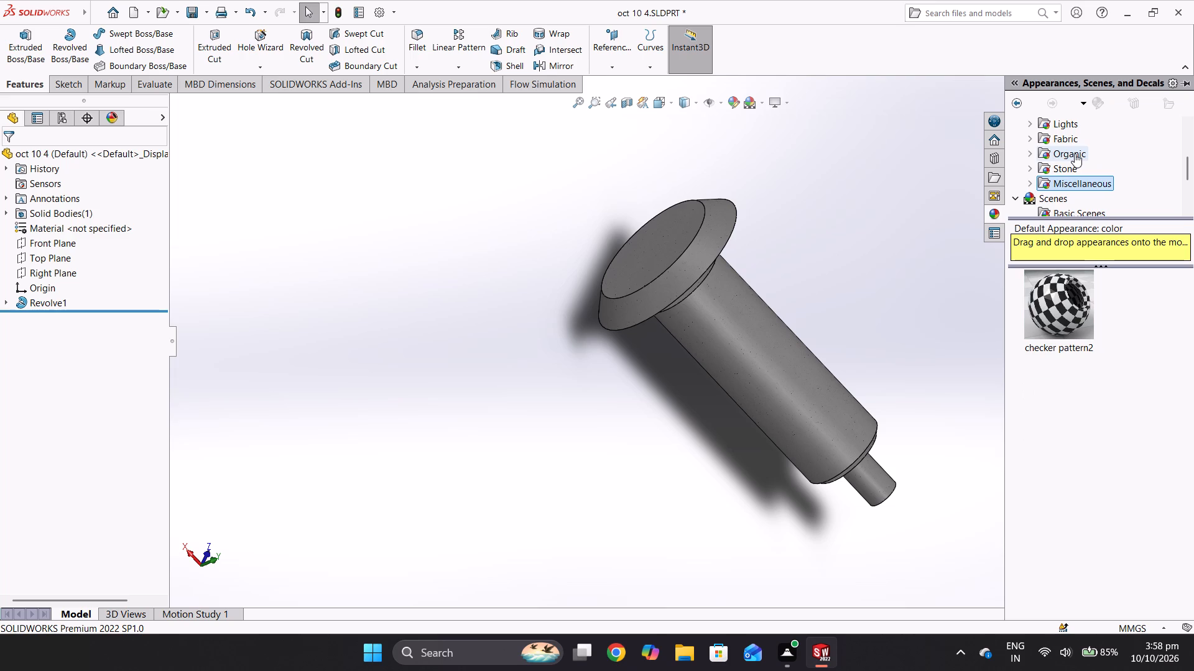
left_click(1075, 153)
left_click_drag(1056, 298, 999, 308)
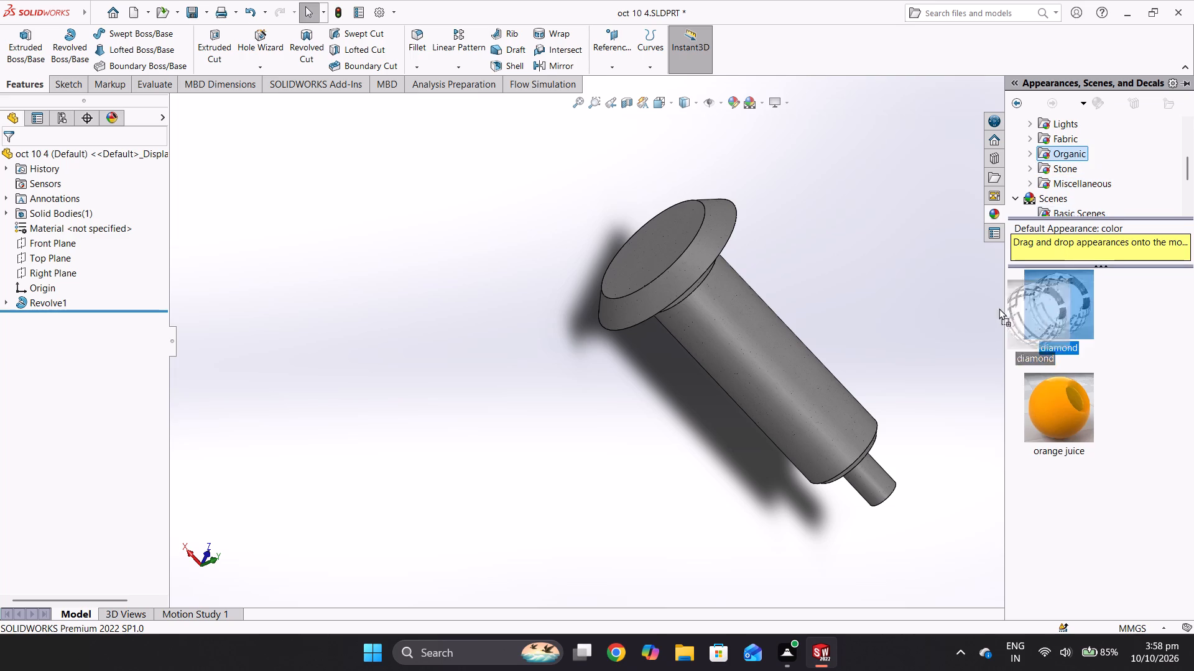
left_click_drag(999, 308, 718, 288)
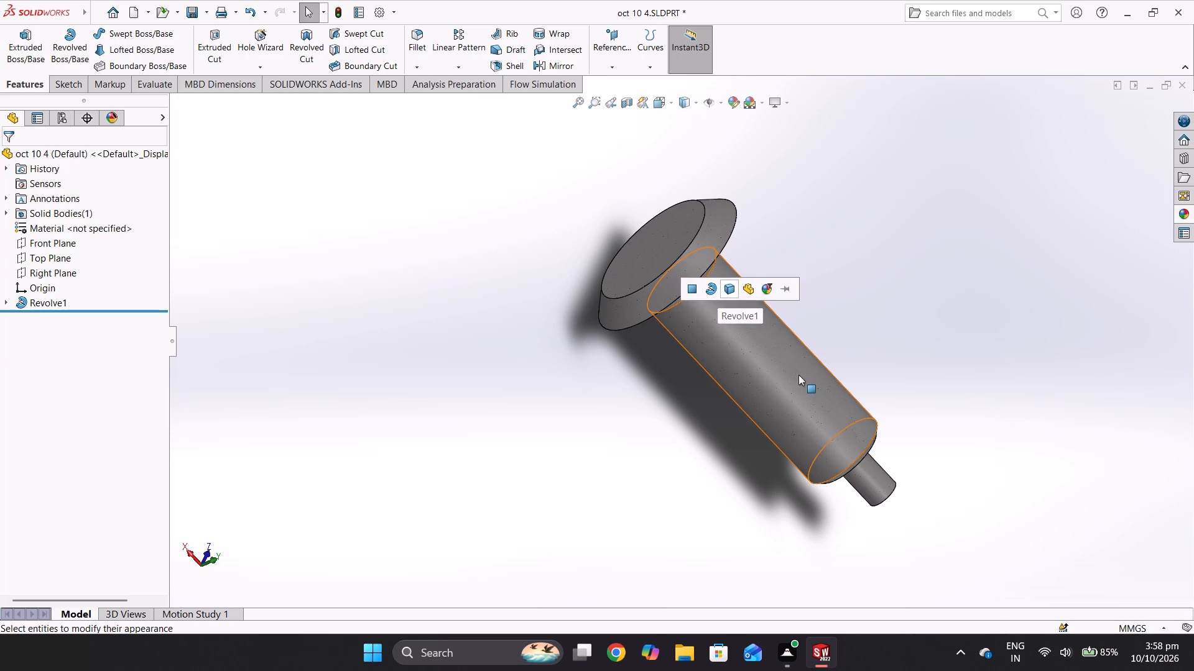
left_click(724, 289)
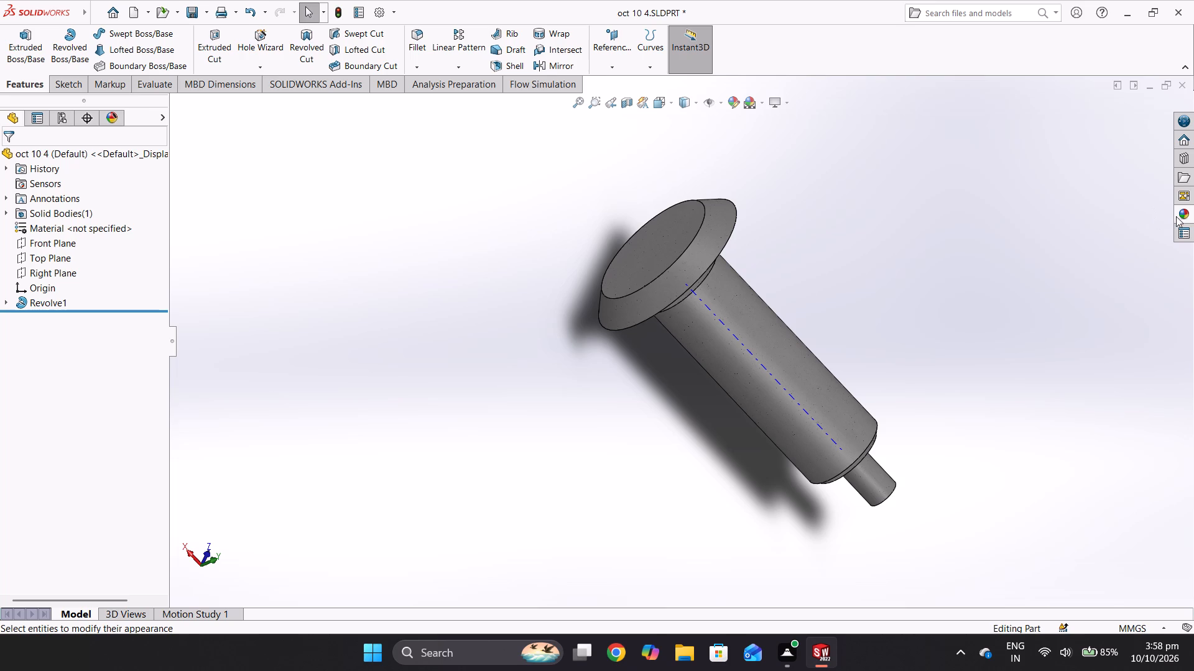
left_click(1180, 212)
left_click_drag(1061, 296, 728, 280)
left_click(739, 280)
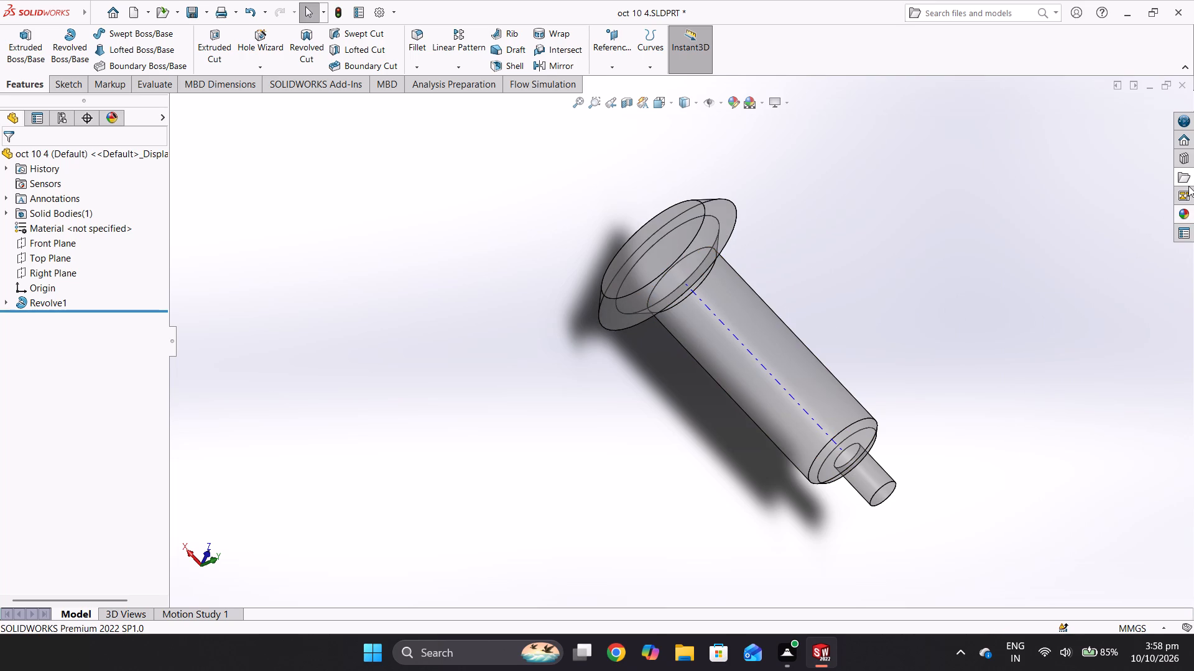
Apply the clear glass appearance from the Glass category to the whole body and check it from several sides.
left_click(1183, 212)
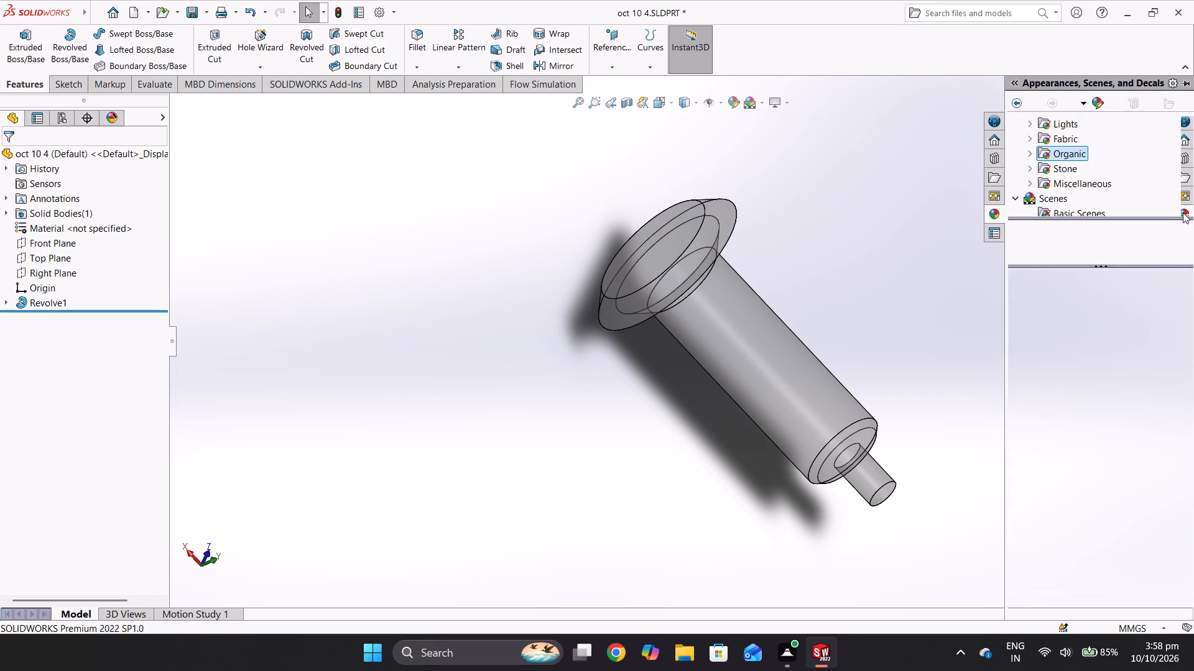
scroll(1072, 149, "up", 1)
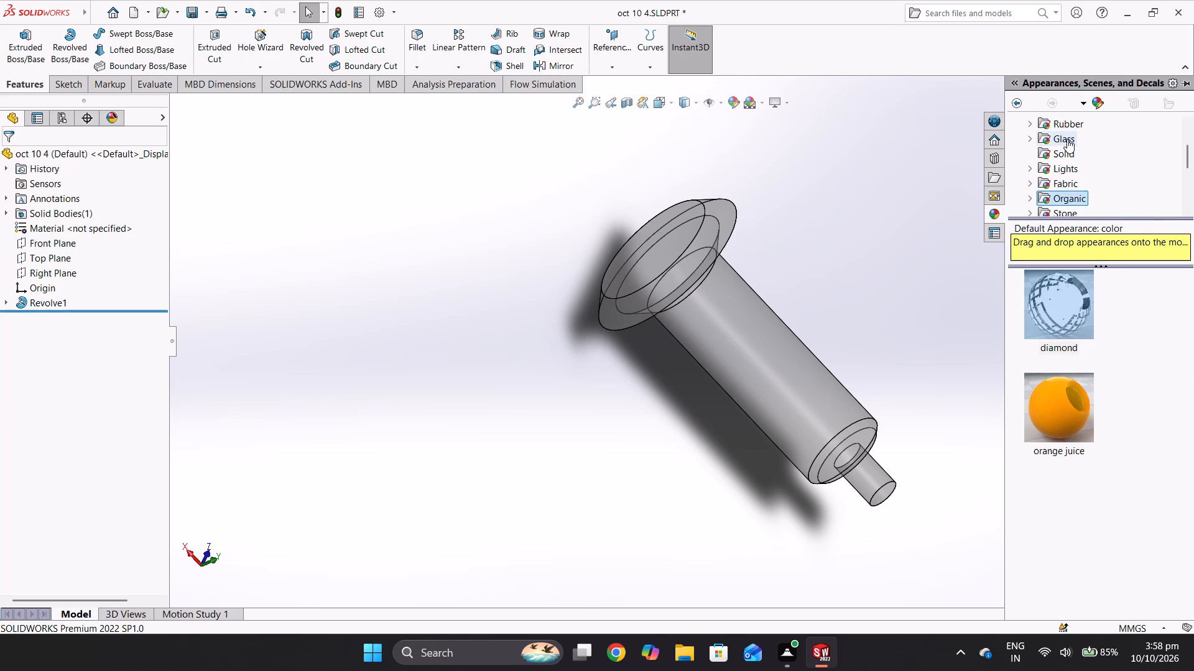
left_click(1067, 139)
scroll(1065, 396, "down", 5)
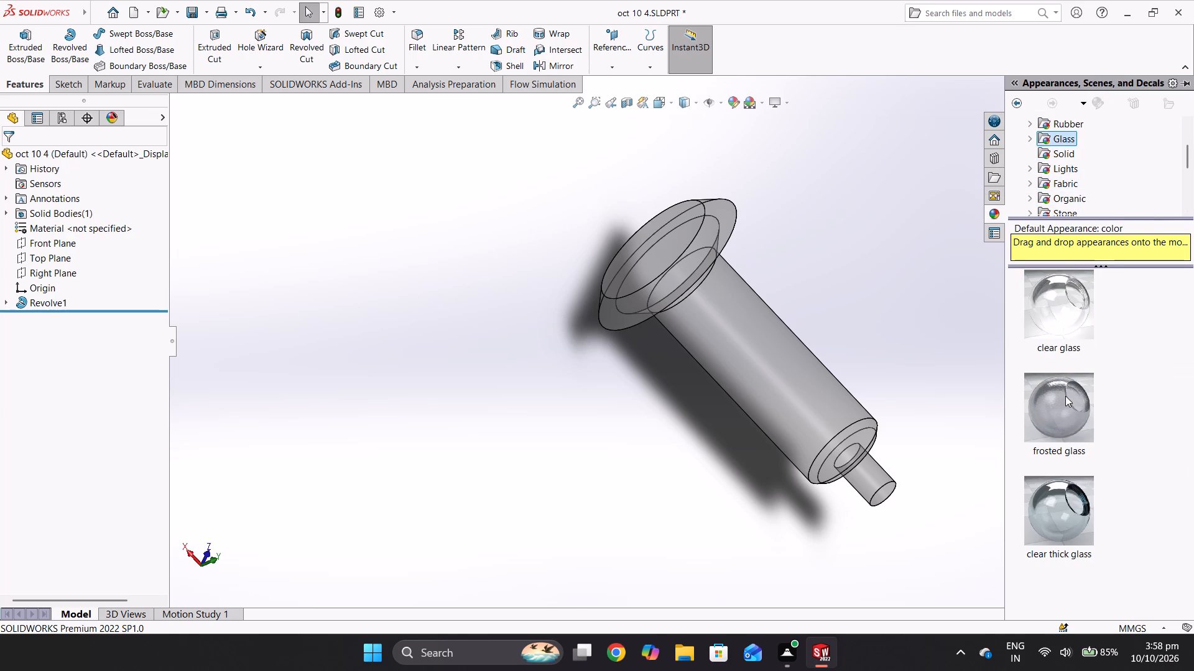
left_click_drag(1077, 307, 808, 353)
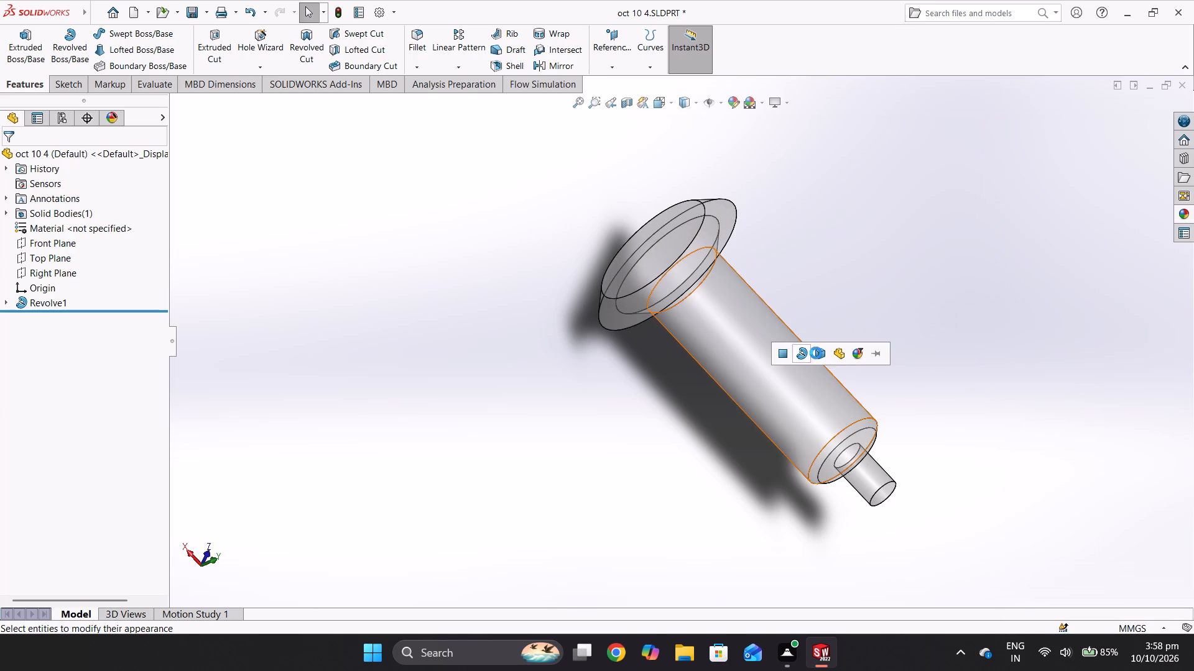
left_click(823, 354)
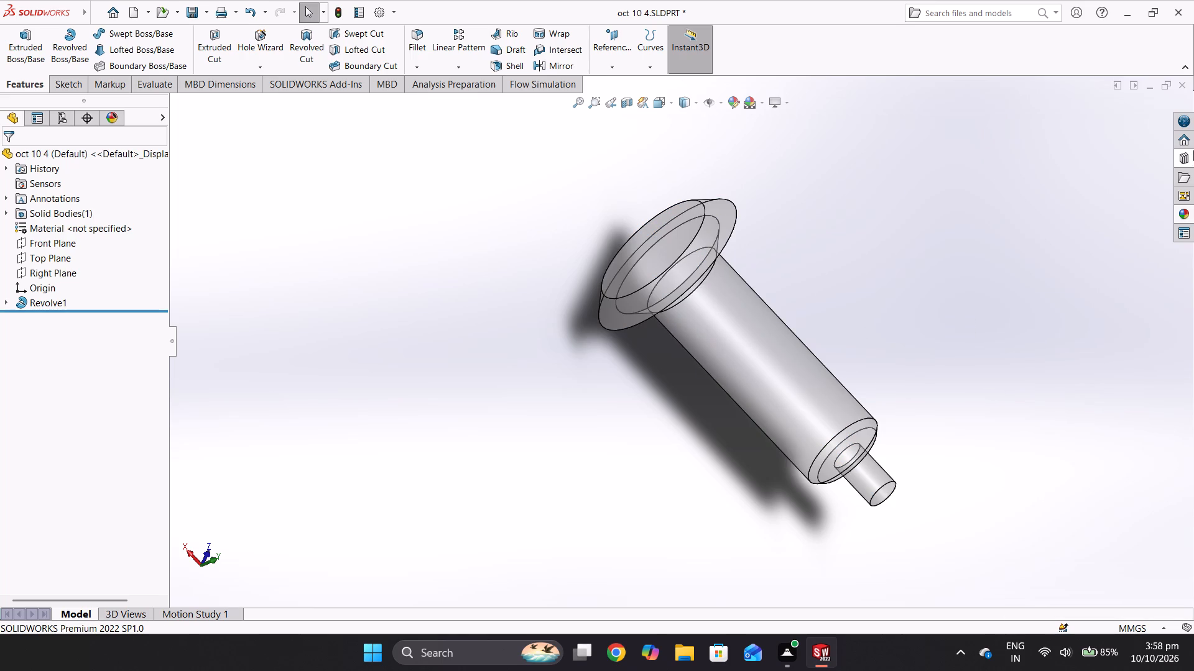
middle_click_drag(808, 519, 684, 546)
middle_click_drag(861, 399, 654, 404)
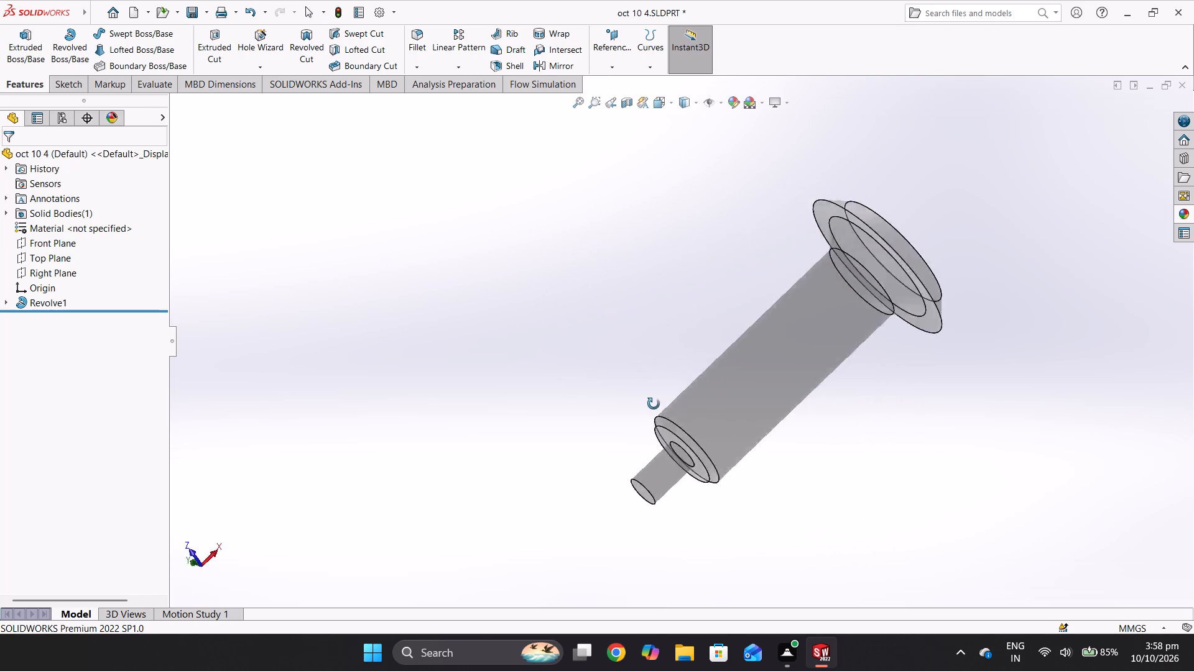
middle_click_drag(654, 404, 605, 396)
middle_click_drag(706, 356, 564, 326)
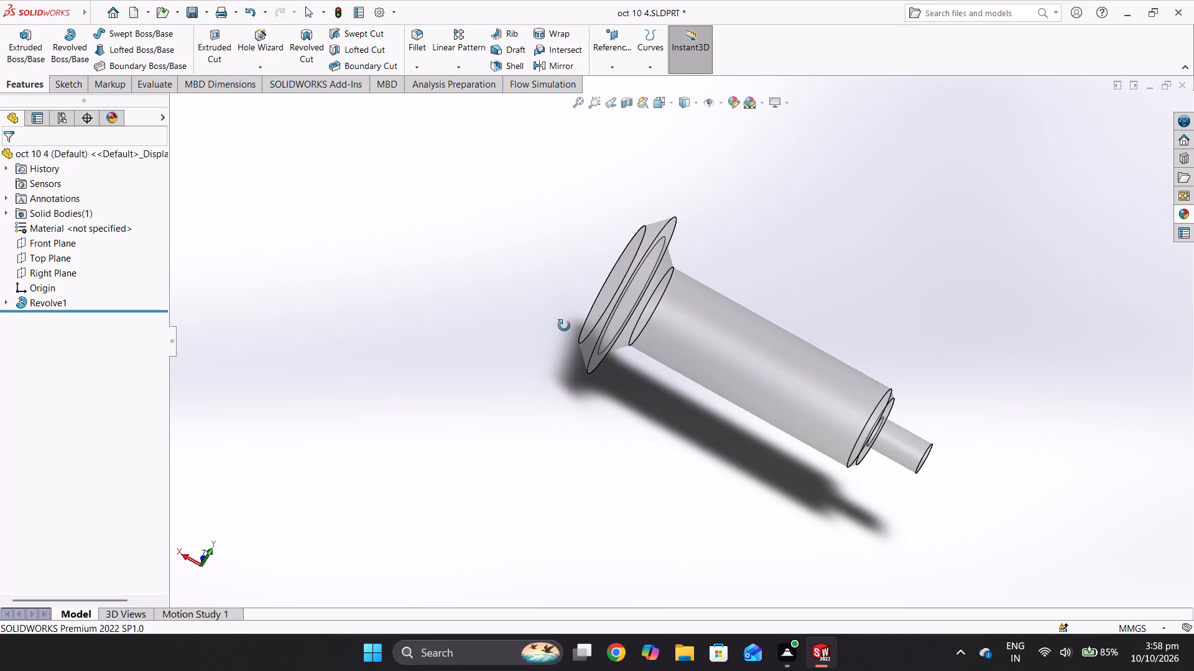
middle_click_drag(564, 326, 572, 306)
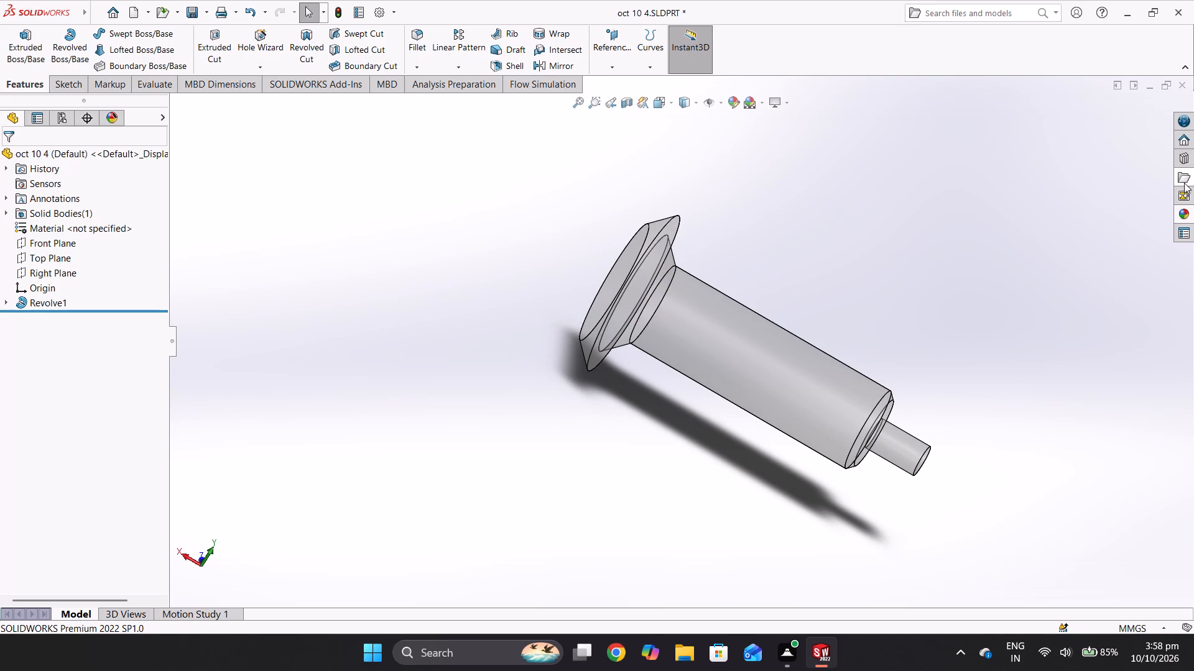
Apply the candy apple red appearance from the Painted category to the whole body and inspect it from several sides.
left_click(1185, 212)
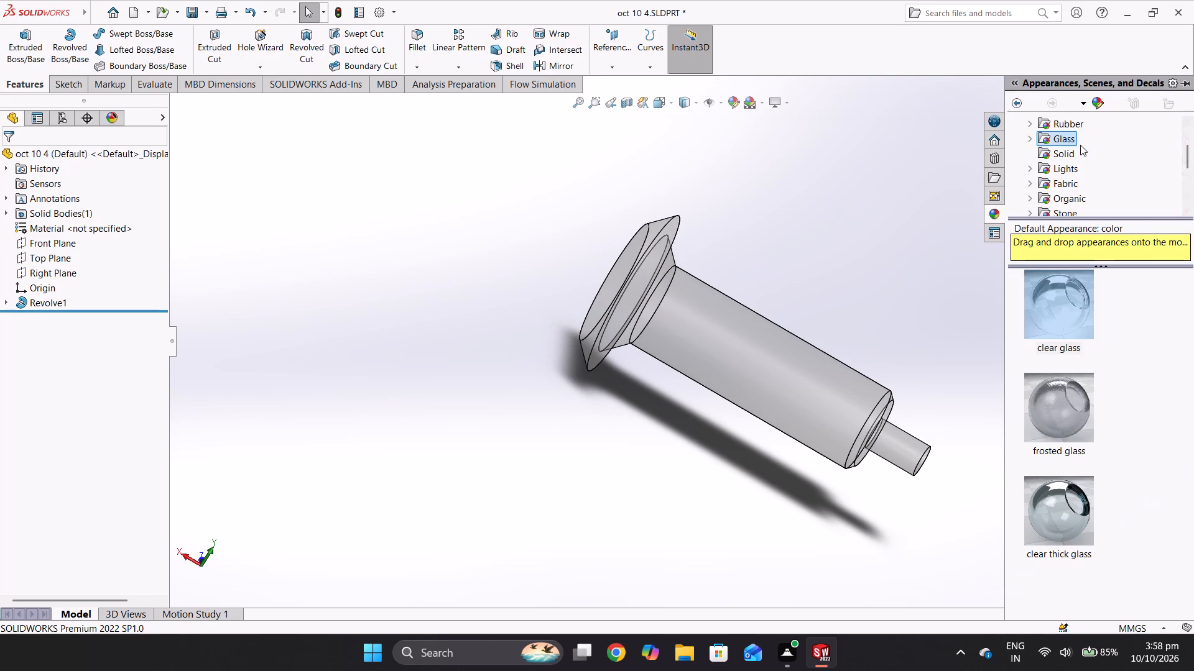
scroll(1072, 148, "up", 1)
left_click(1077, 169)
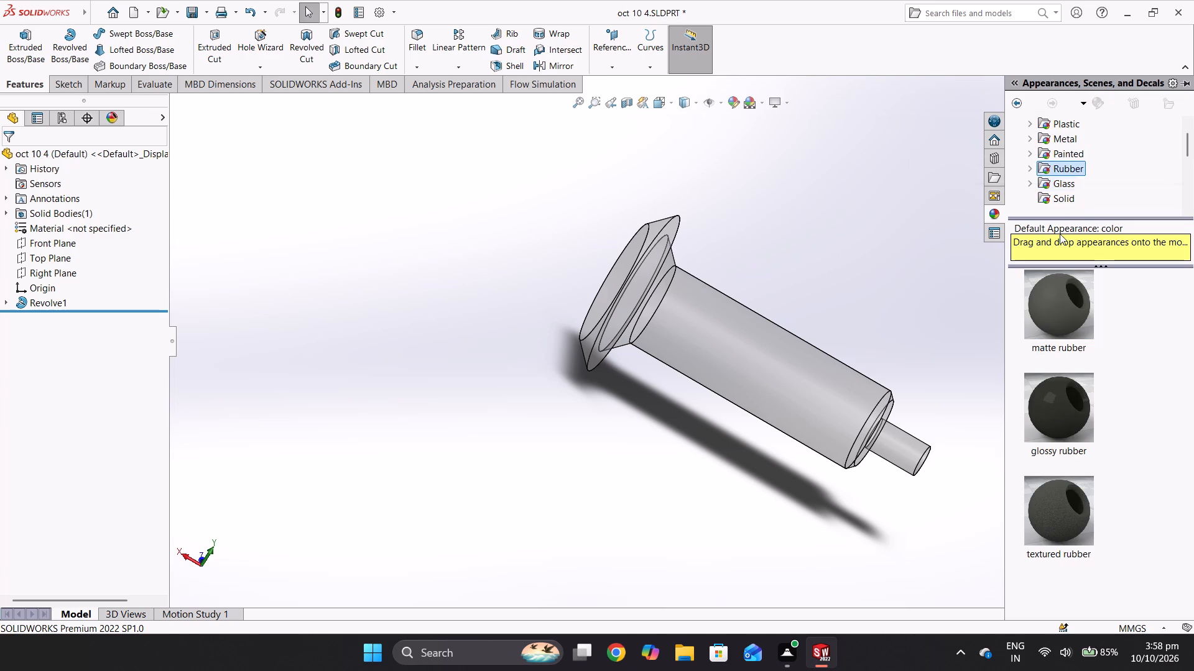
scroll(1055, 315, "down", 2)
left_click(1078, 154)
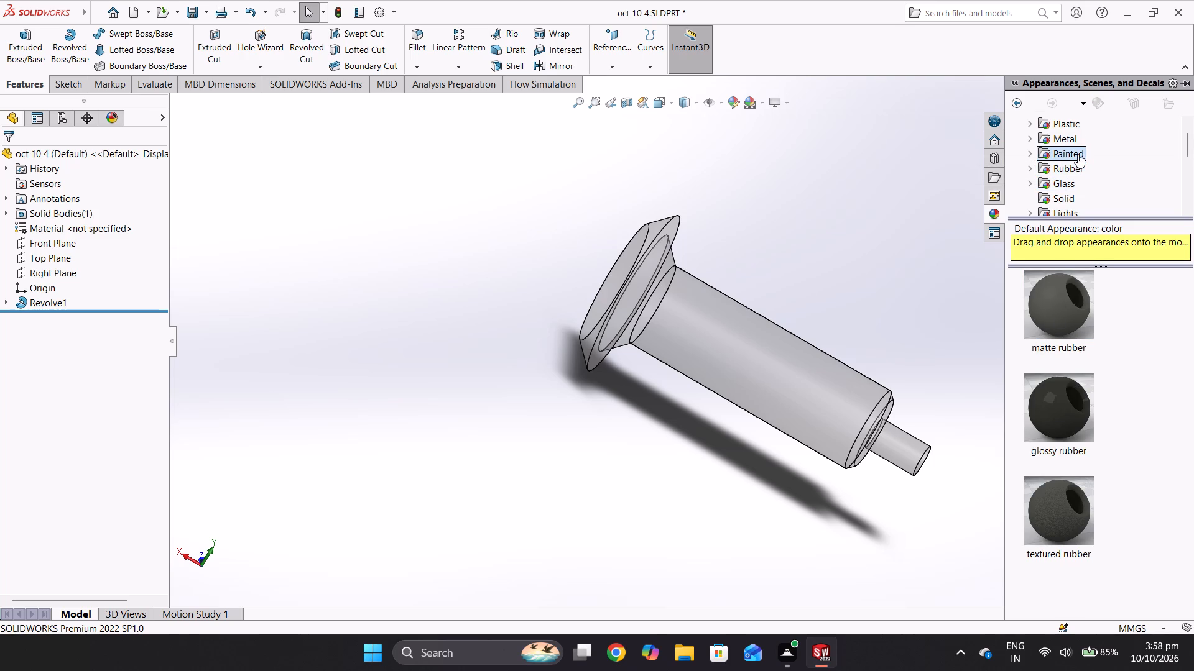
scroll(1058, 335, "down", 4)
scroll(1063, 422, "down", 3)
scroll(1062, 435, "up", 5)
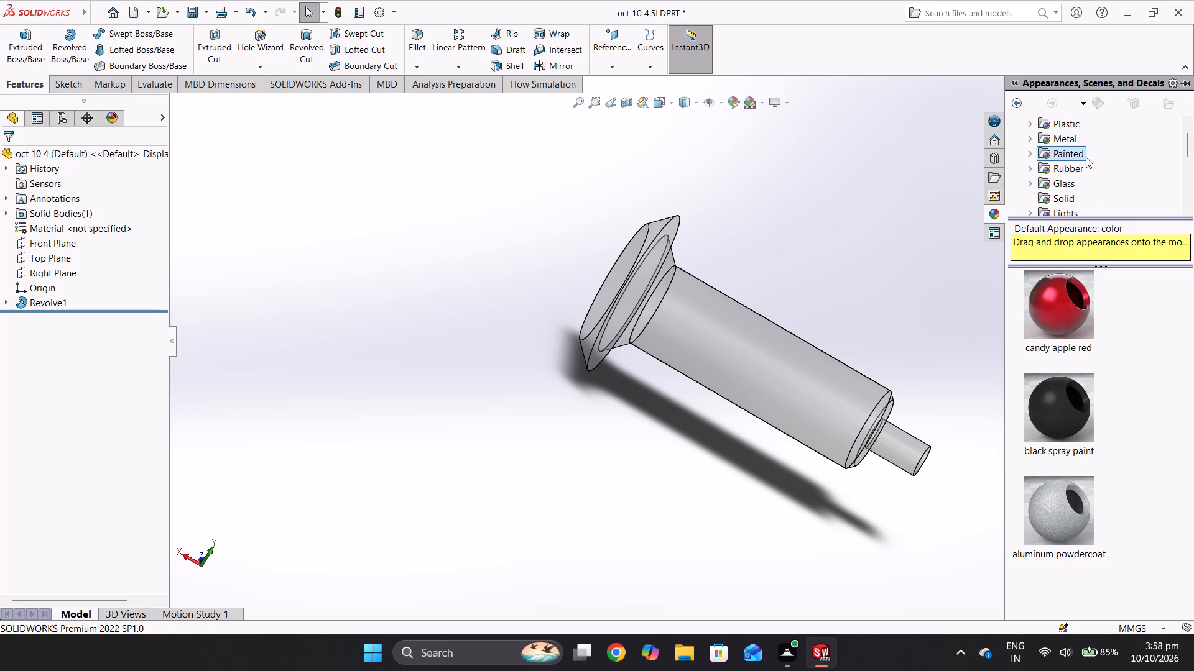
left_click_drag(1067, 293, 750, 330)
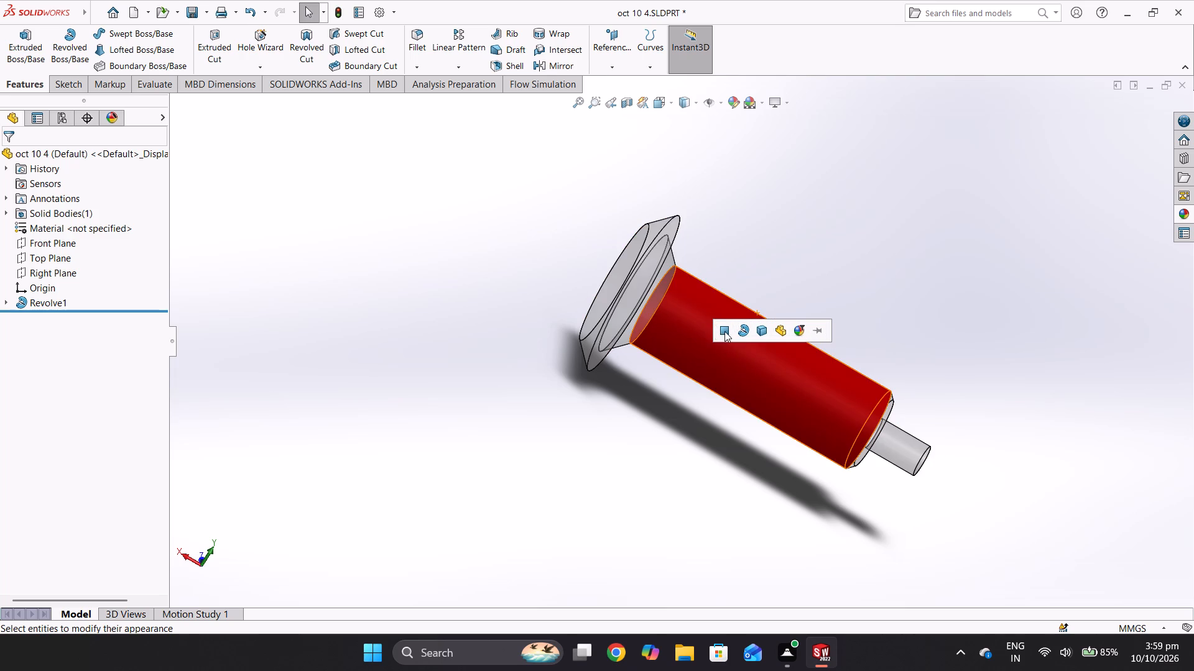
left_click(763, 332)
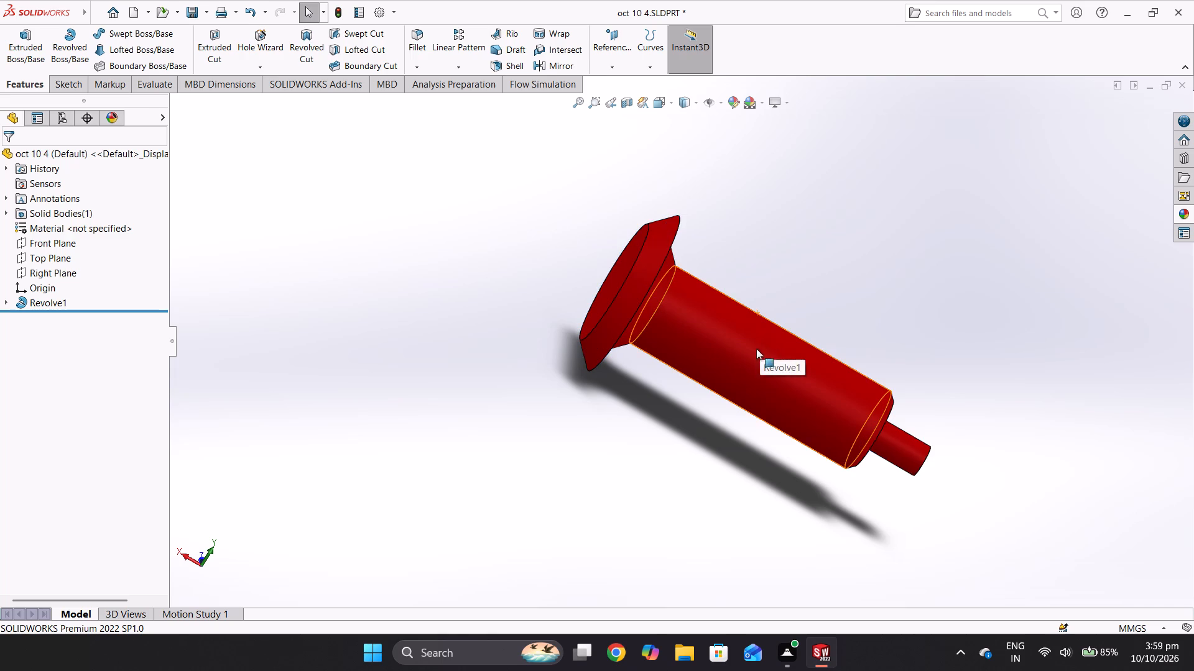
middle_click_drag(747, 357, 1024, 276)
middle_click_drag(900, 359, 1064, 432)
middle_click_drag(972, 408, 1044, 399)
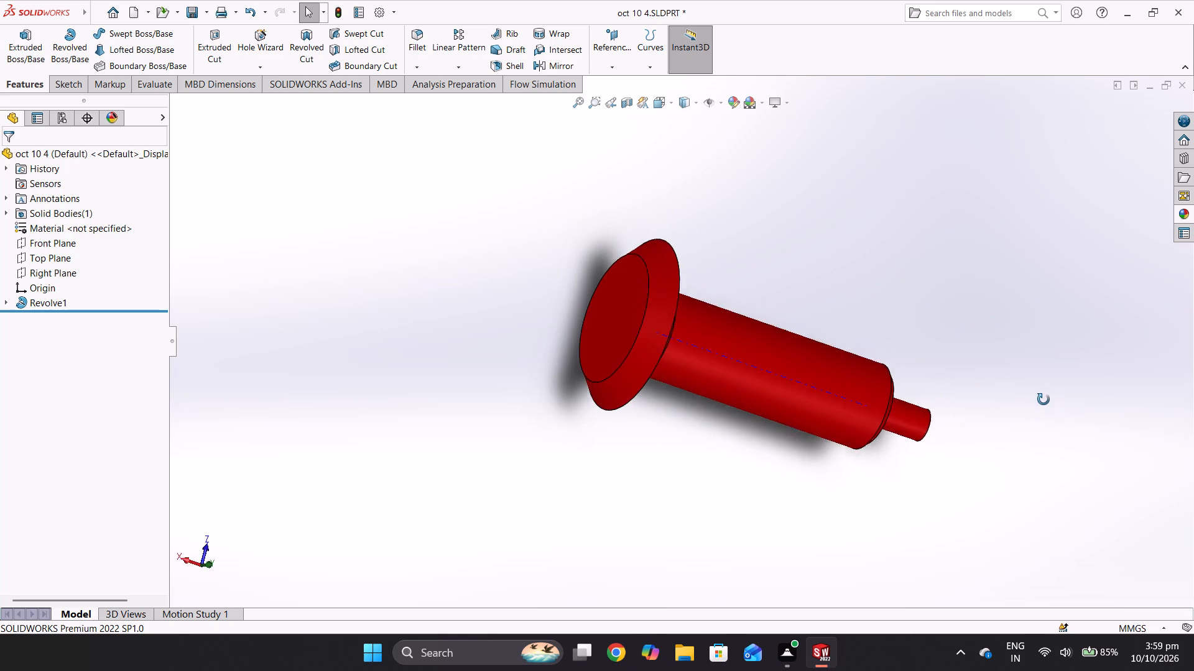
middle_click_drag(1044, 399, 1045, 395)
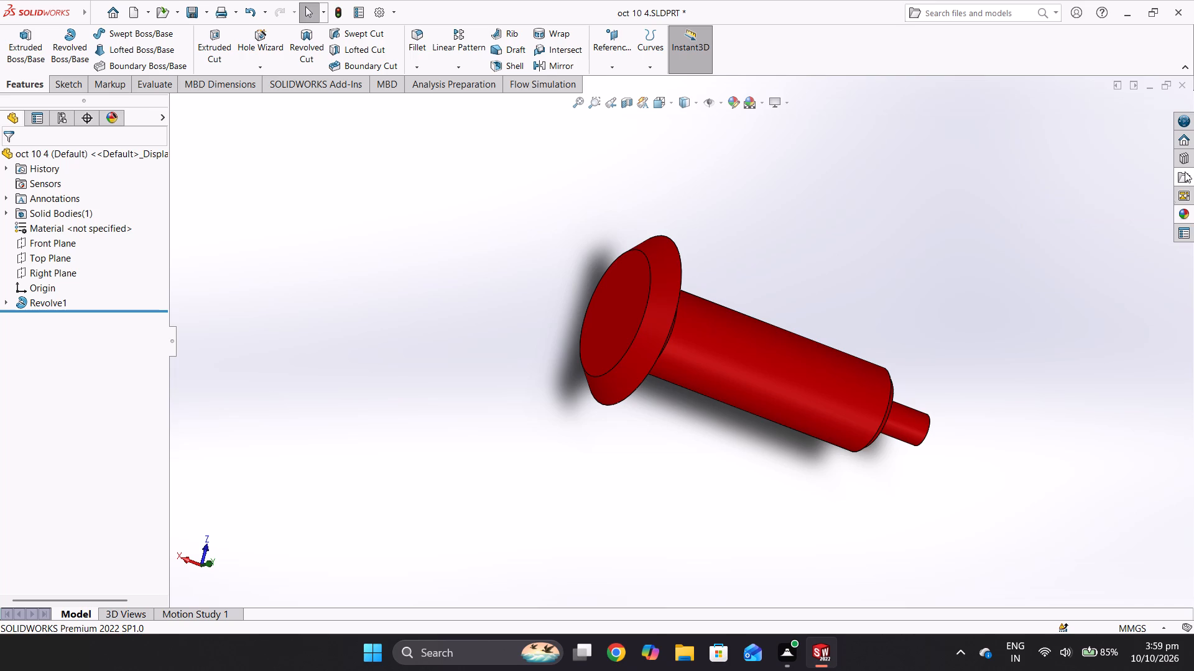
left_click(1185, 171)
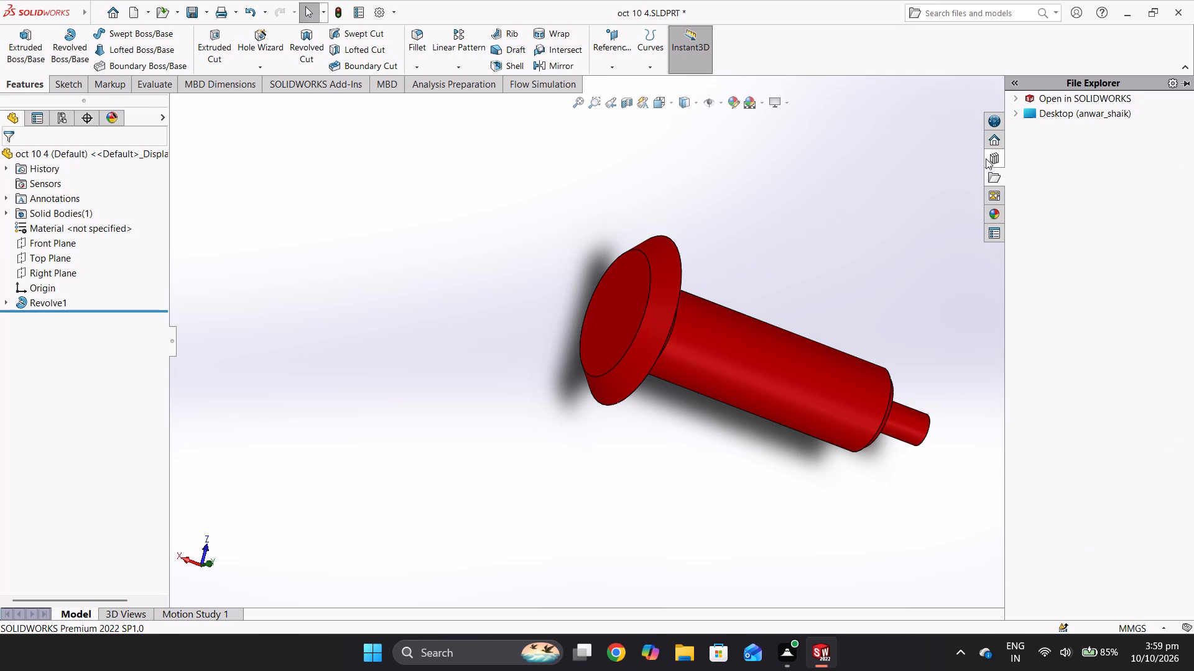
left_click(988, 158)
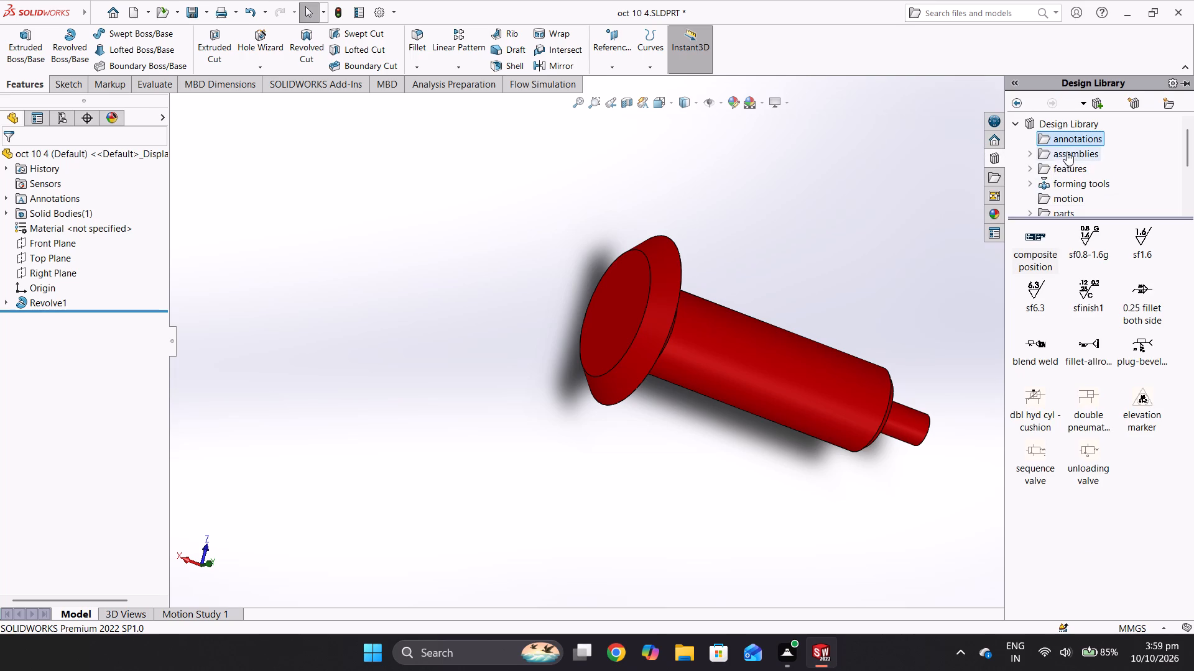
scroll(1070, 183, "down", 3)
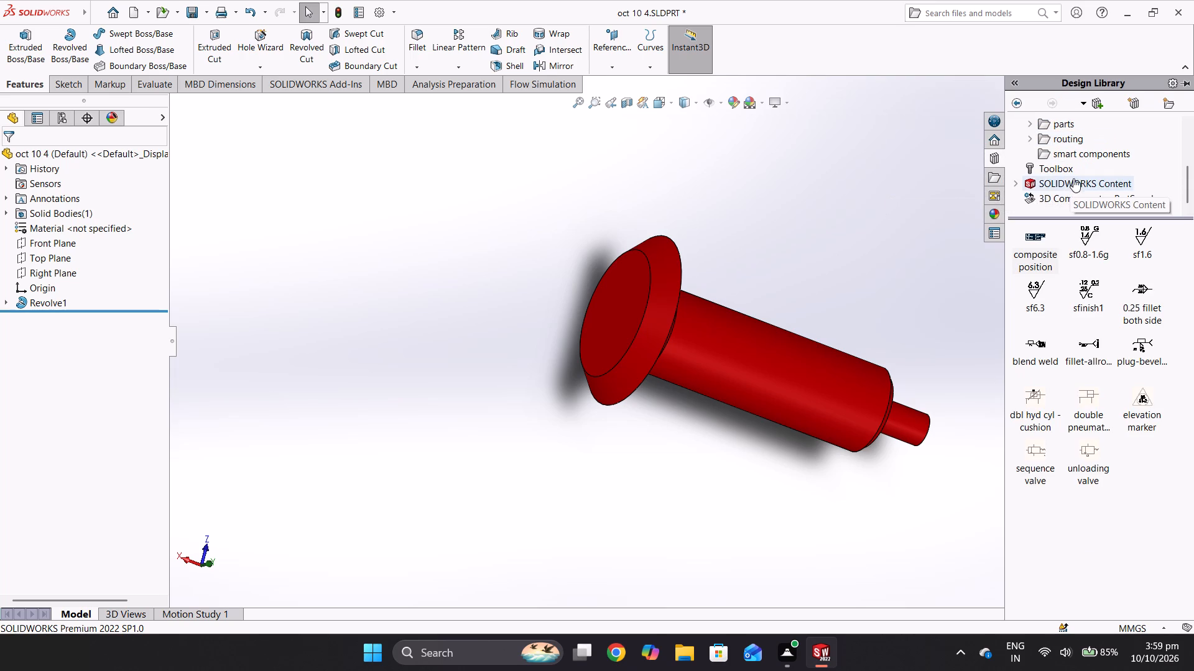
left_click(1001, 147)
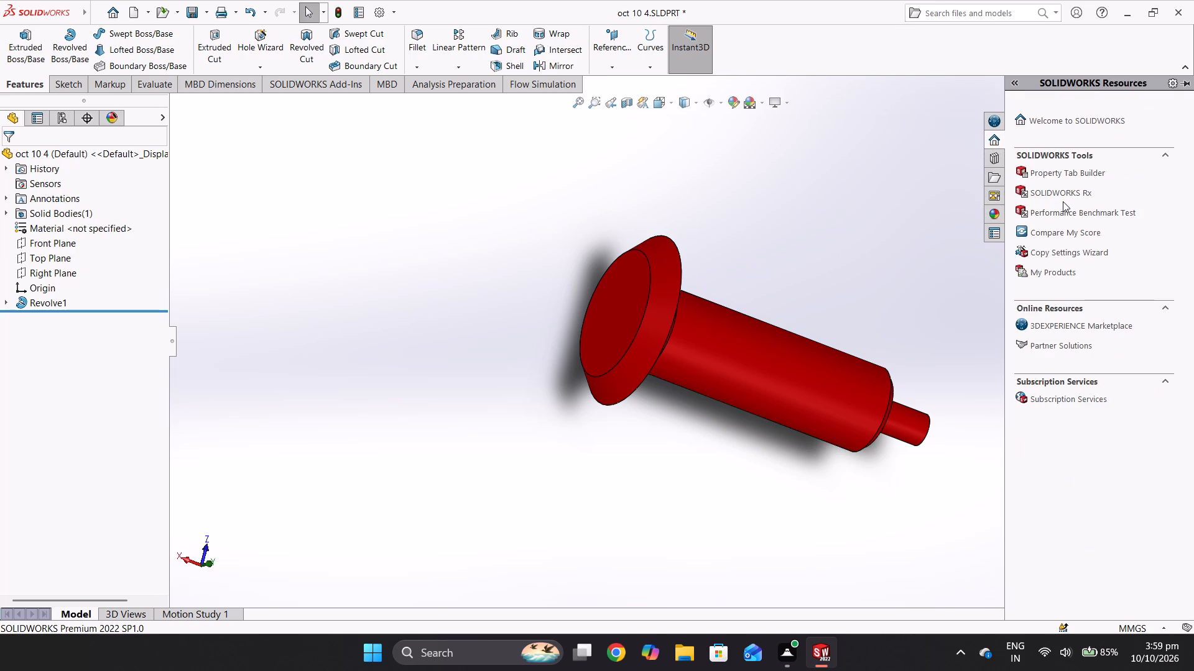
Look through the logos folder of the Decals library for a suitable decal.
left_click(991, 221)
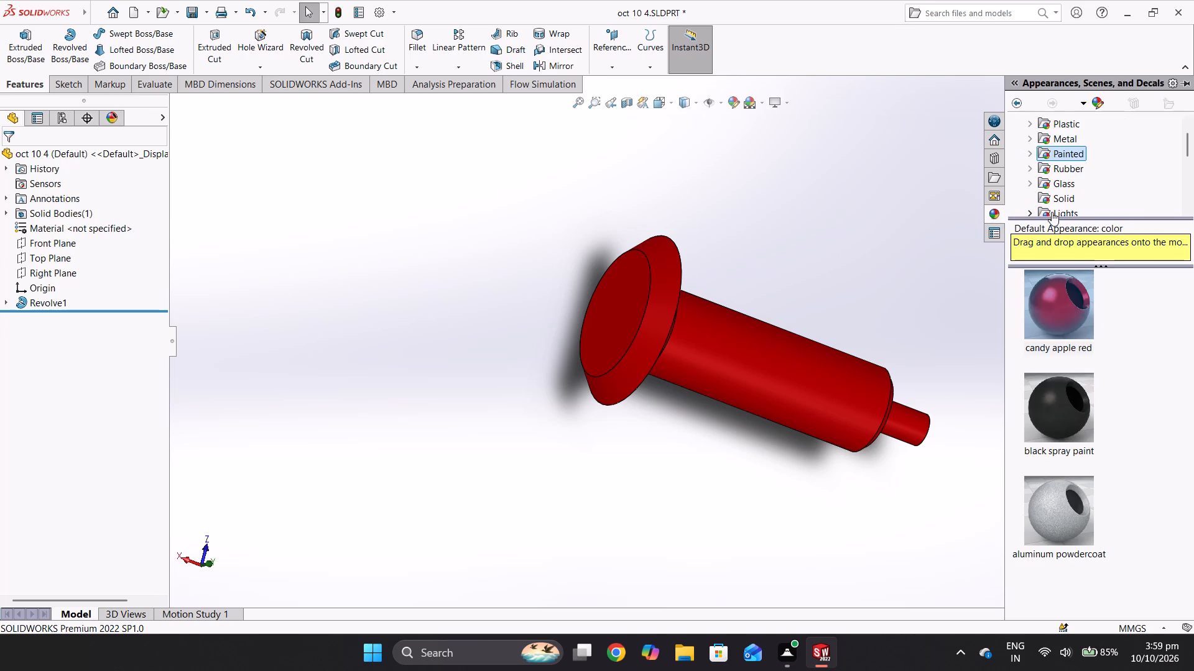
scroll(1089, 165, "down", 4)
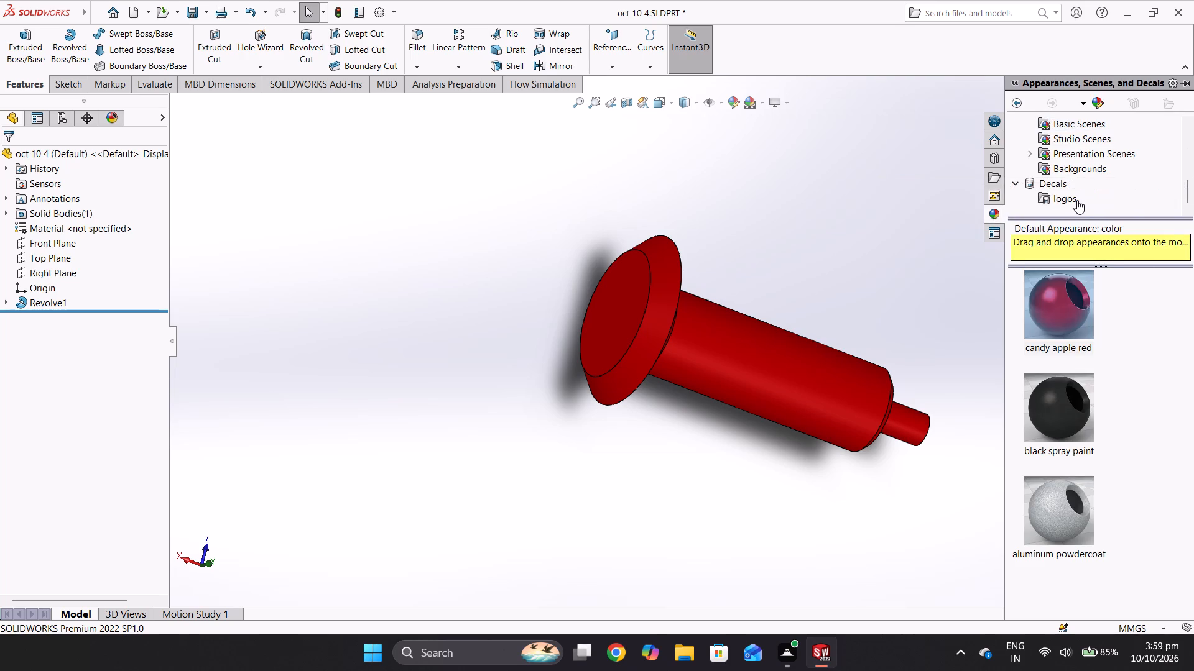
left_click(1077, 200)
scroll(1058, 347, "down", 2)
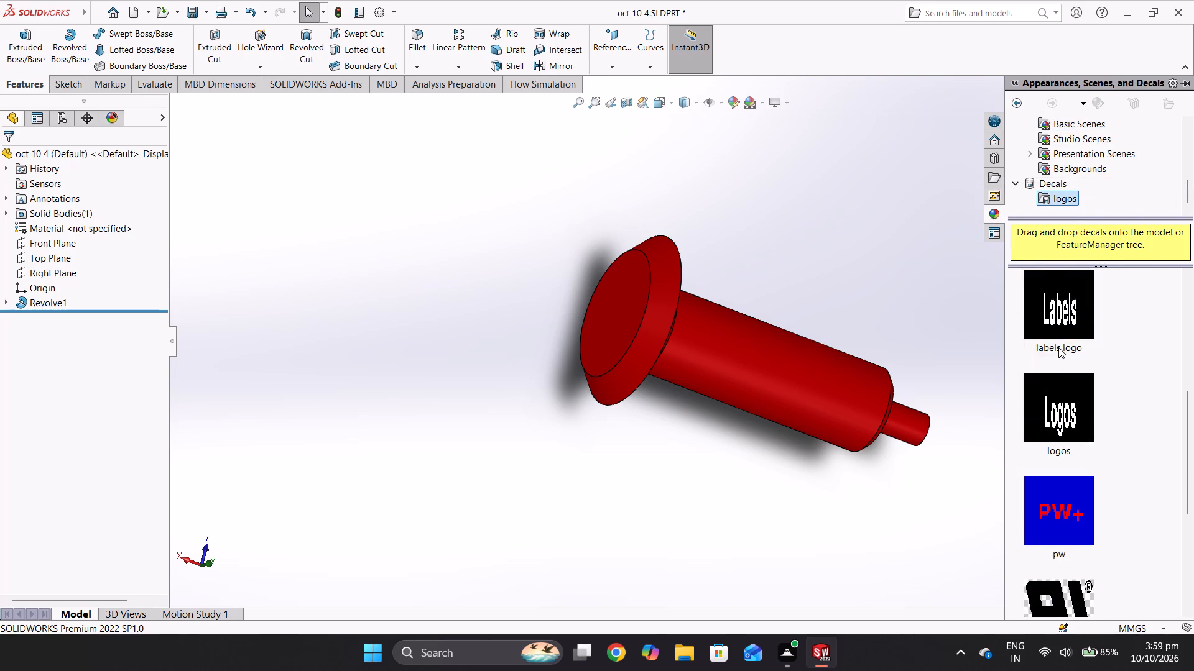
scroll(1058, 347, "down", 7)
scroll(1068, 412, "up", 6)
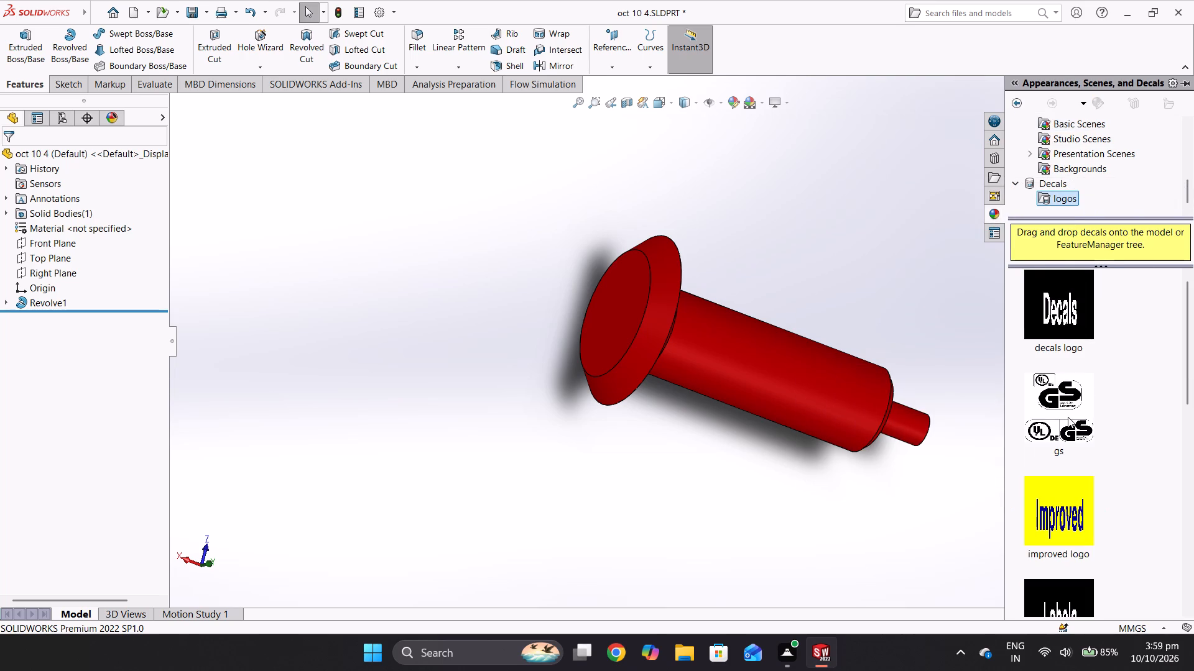
scroll(1068, 417, "up", 7)
scroll(1068, 414, "down", 14)
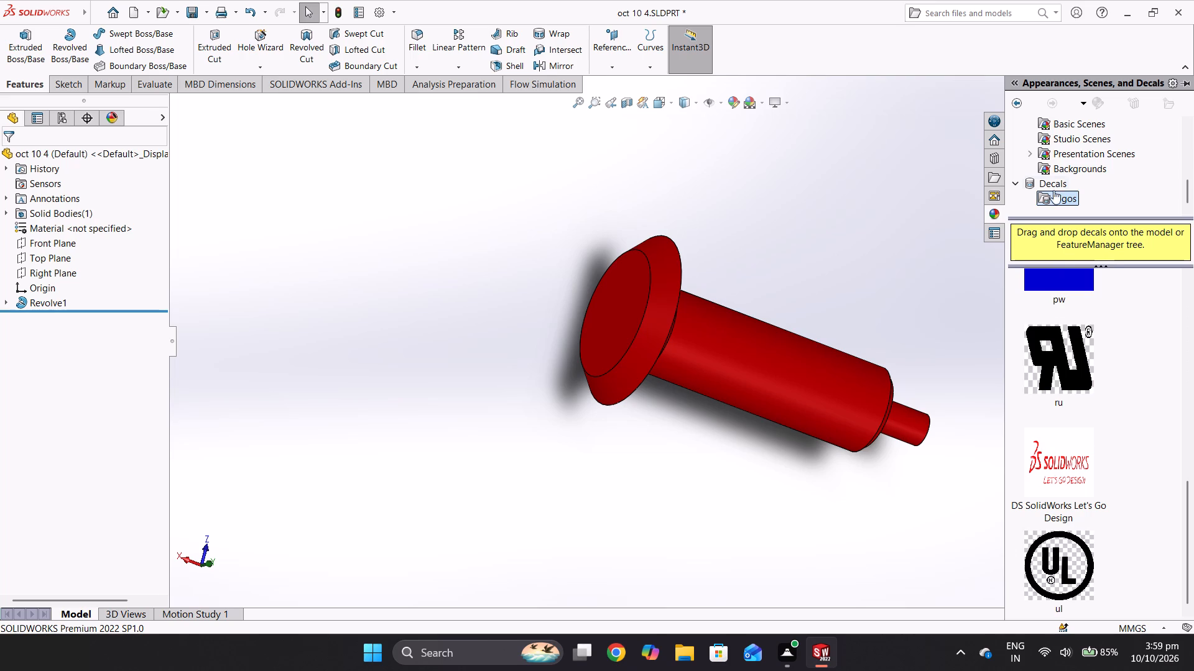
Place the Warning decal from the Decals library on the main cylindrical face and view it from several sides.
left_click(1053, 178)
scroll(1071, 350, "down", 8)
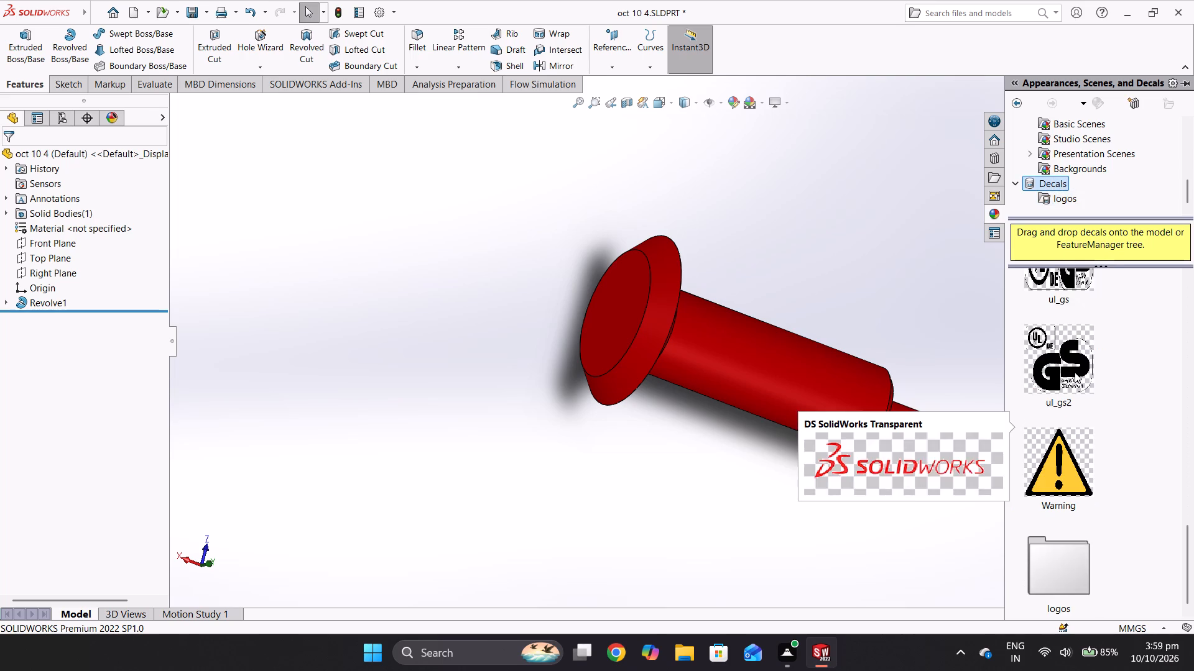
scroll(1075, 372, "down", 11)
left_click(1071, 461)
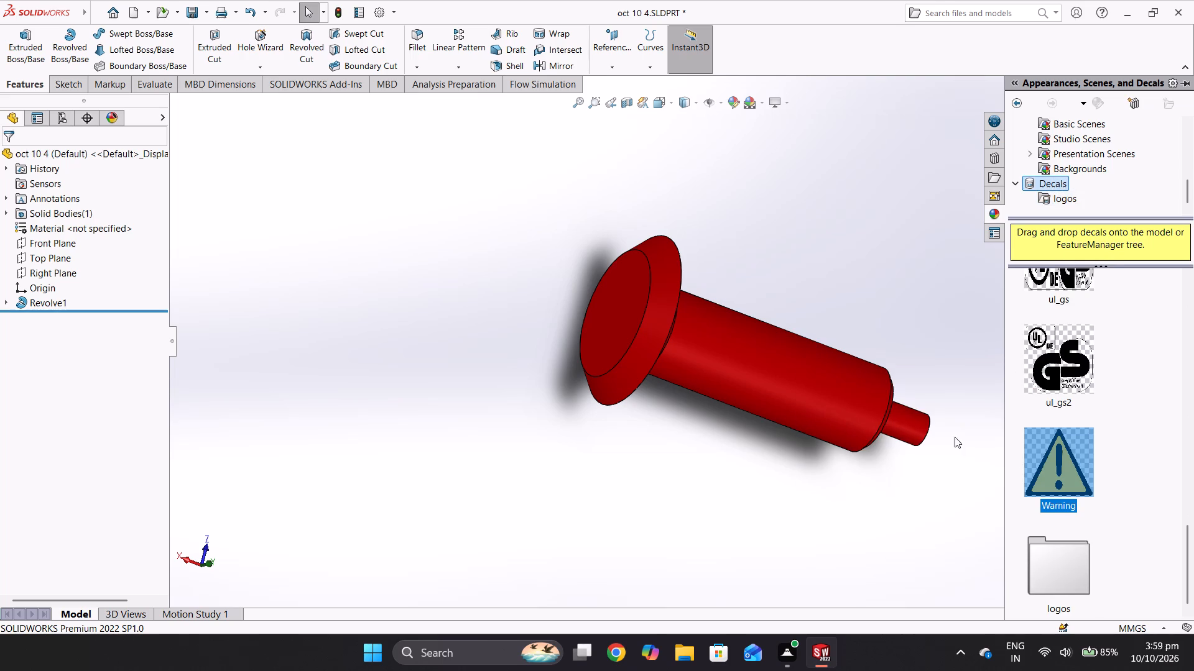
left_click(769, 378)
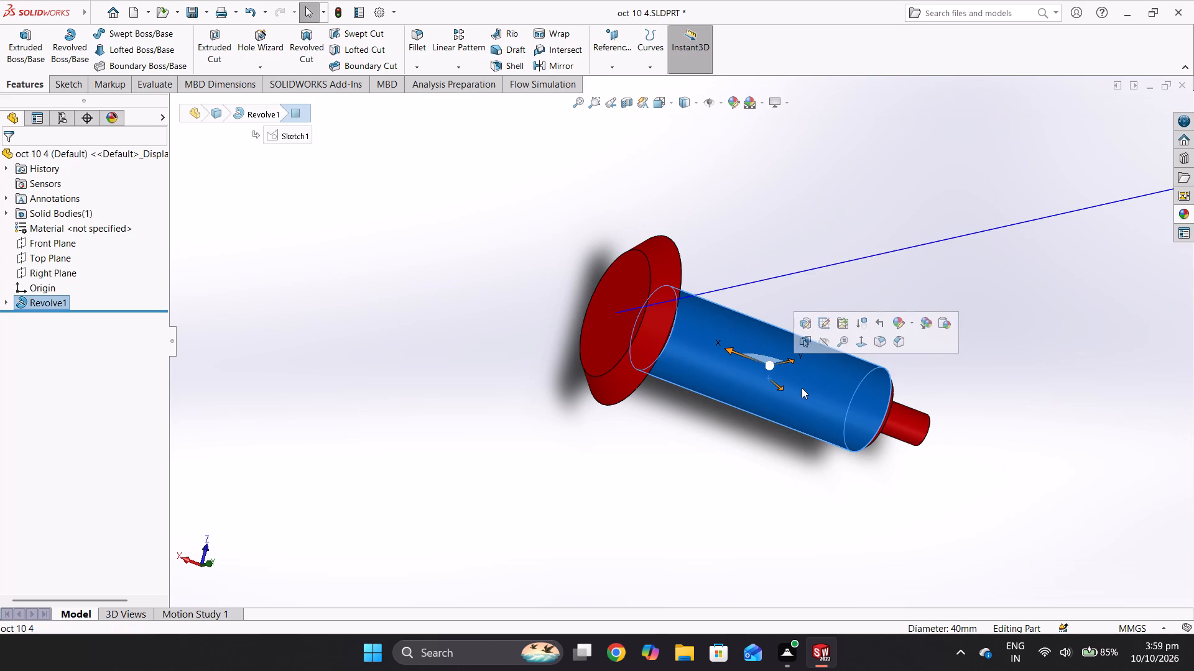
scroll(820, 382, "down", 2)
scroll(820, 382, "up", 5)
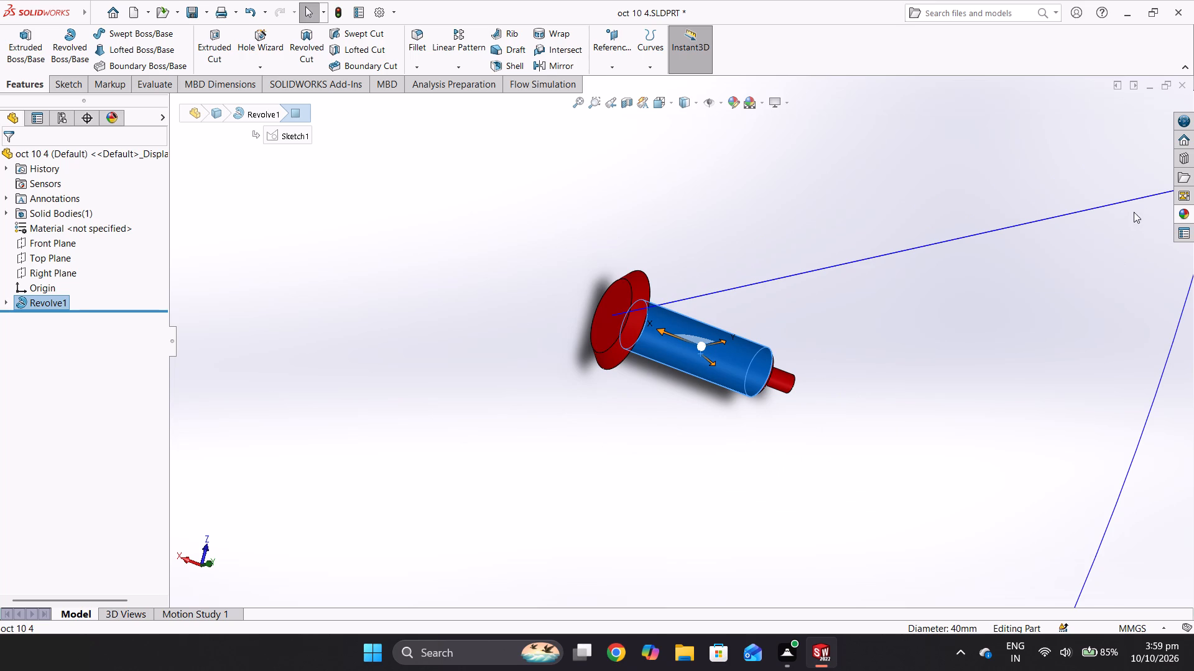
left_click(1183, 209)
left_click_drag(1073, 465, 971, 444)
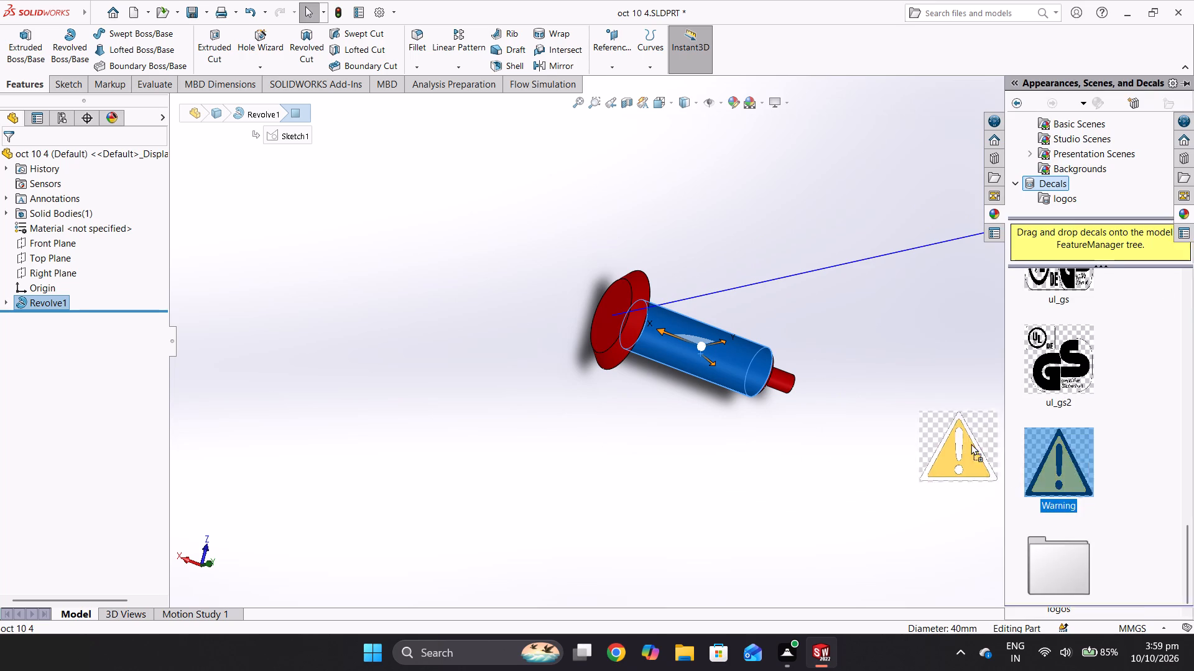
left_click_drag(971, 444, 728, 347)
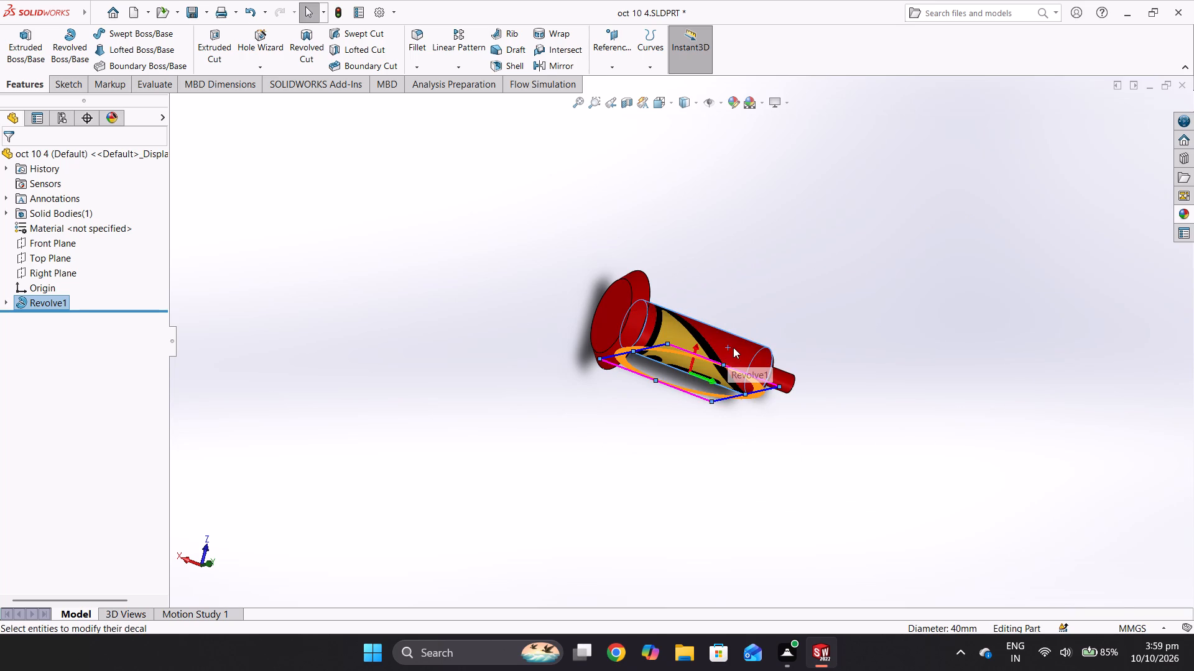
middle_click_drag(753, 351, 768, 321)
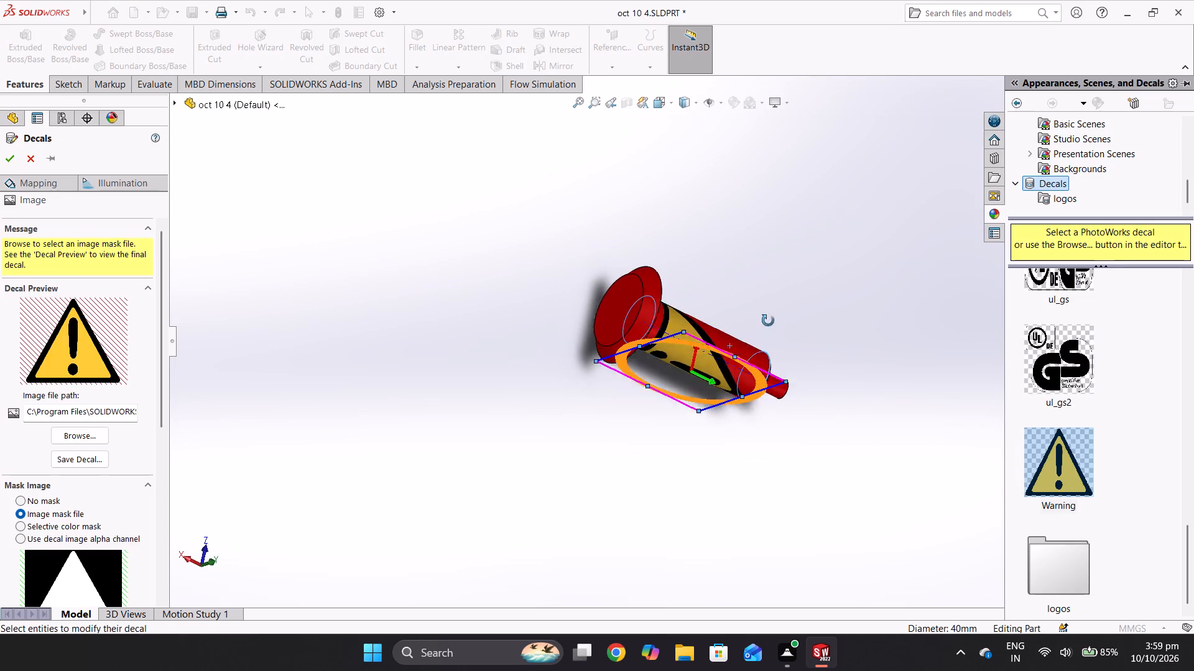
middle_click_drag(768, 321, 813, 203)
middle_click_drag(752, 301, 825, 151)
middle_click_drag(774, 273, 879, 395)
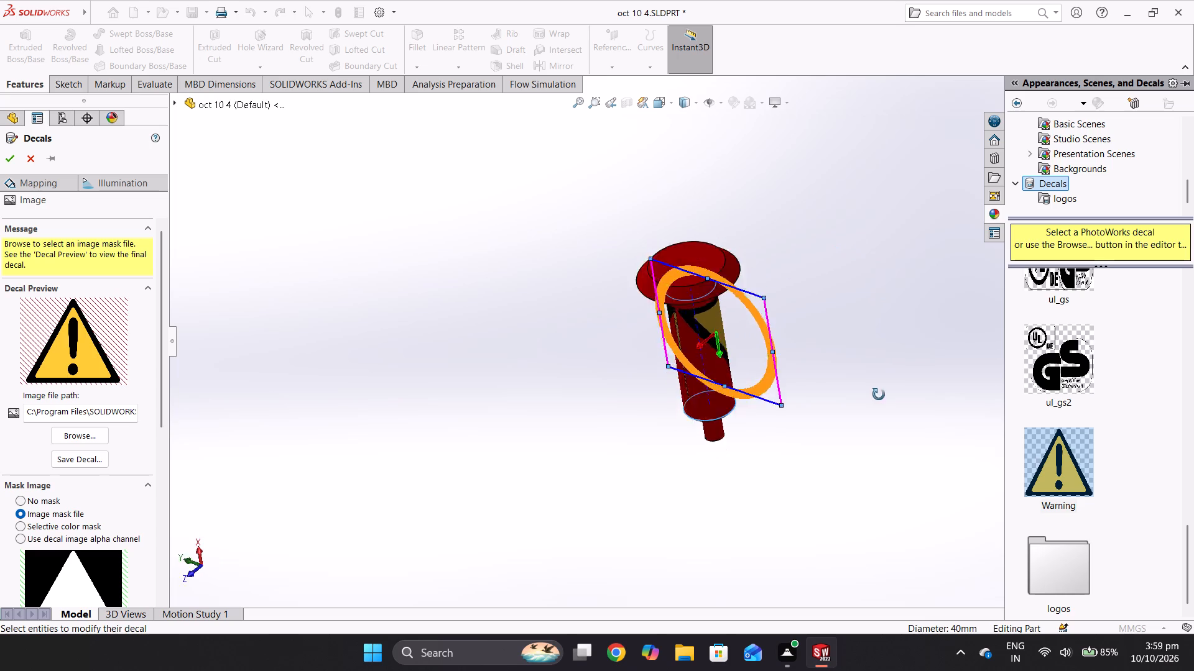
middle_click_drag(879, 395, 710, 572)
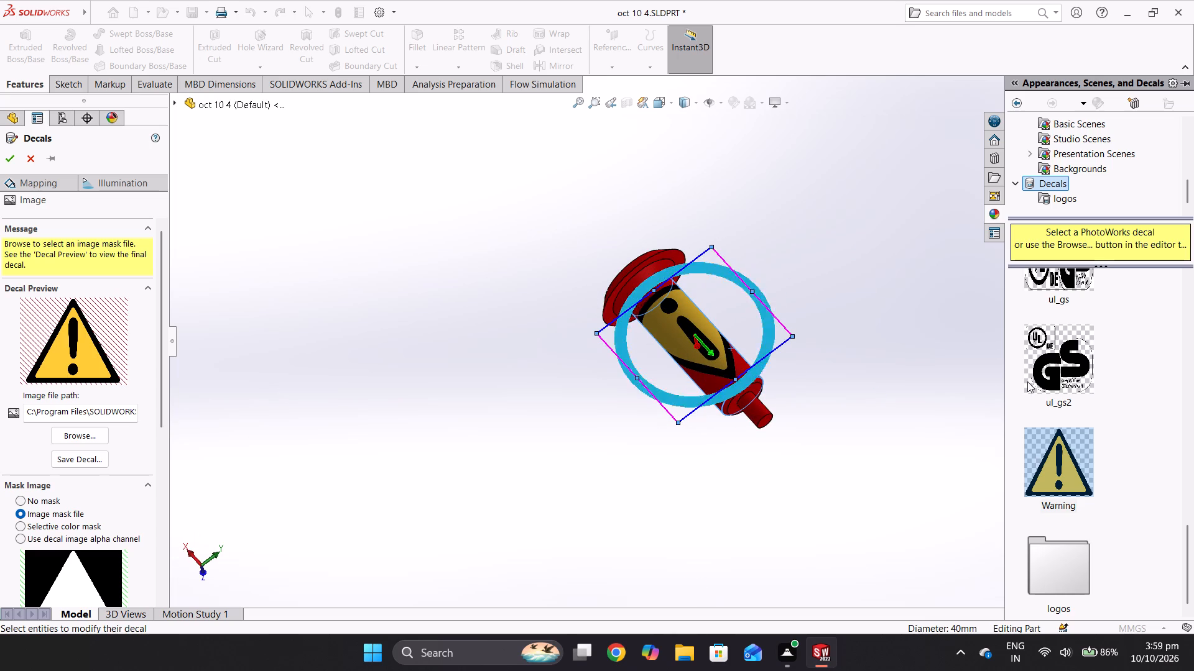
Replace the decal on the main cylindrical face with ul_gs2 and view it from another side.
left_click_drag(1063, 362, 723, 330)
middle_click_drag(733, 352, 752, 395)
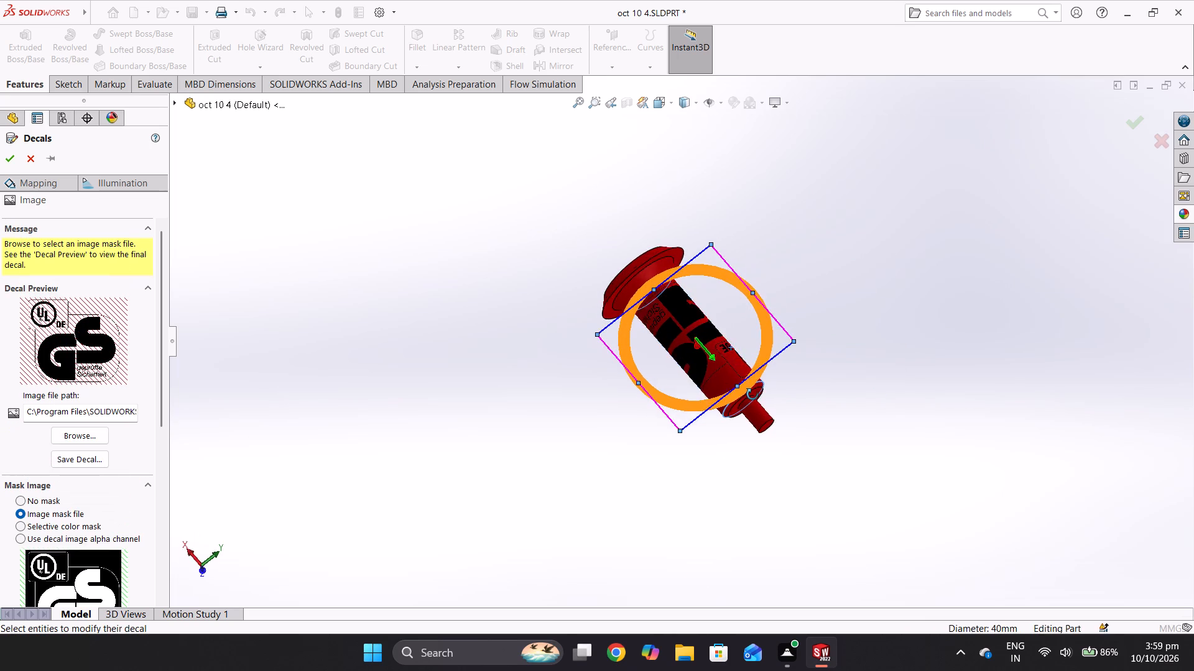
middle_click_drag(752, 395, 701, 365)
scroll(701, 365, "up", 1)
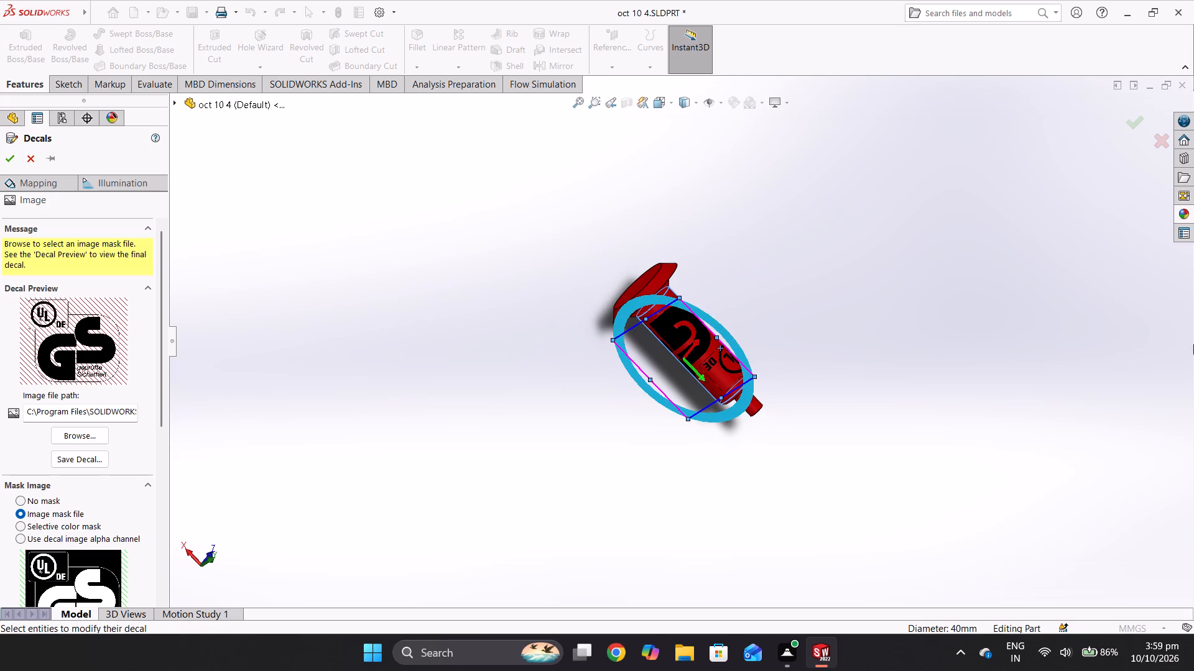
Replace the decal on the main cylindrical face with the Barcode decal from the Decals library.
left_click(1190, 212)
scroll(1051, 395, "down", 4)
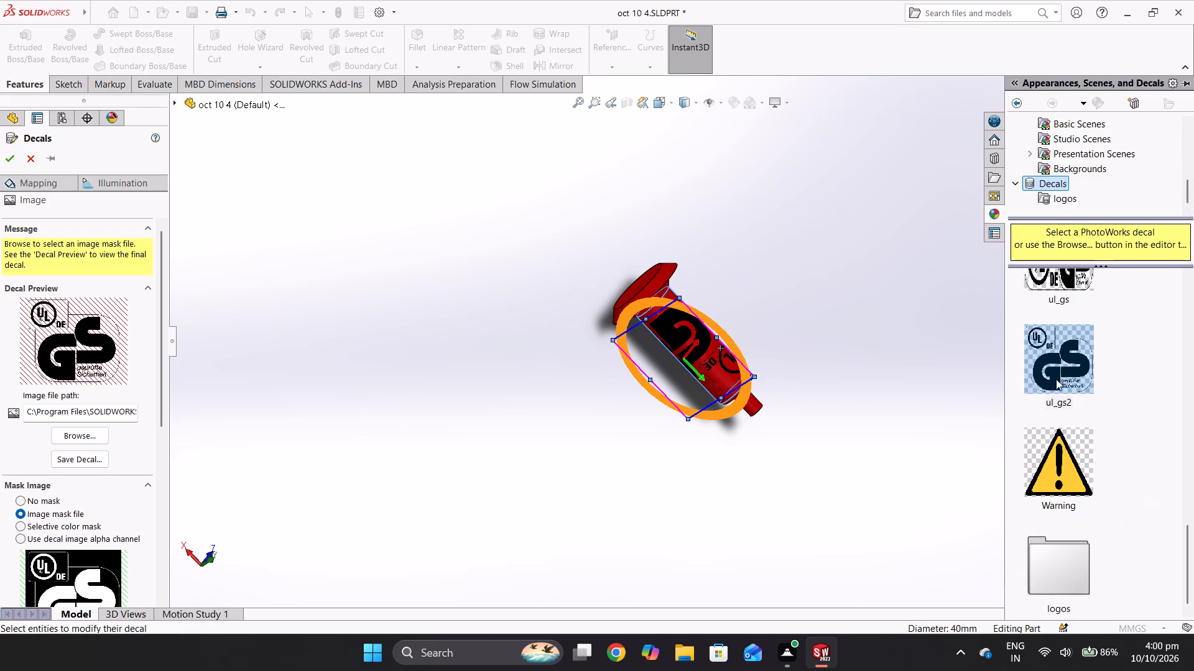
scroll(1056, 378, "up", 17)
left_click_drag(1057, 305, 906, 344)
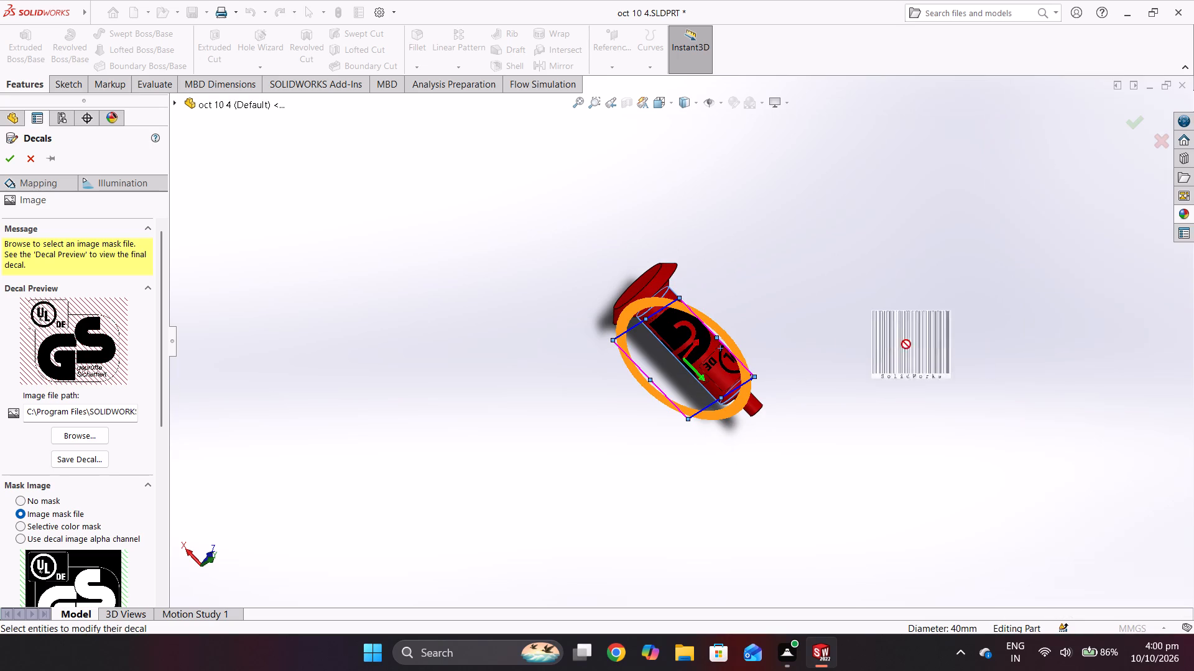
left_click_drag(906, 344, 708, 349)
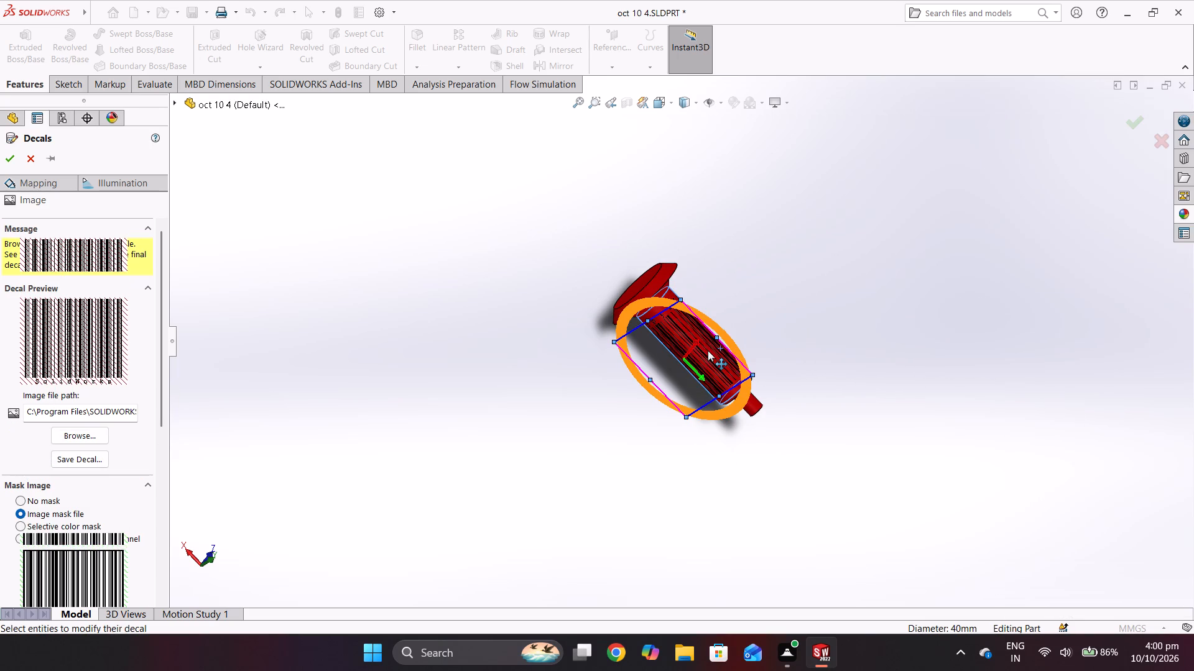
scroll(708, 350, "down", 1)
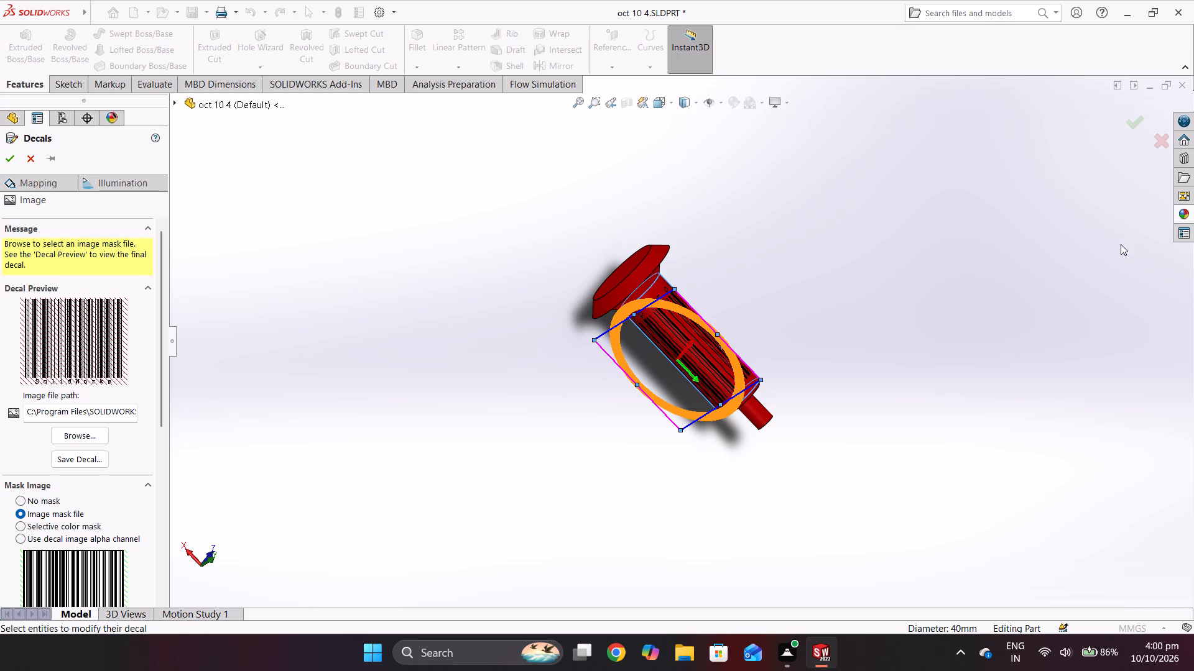
Look through the Decals library and its logos folder for an alternative to the barcode.
left_click(1183, 209)
scroll(1057, 265, "down", 3)
scroll(1055, 255, "up", 1)
scroll(1056, 252, "down", 3)
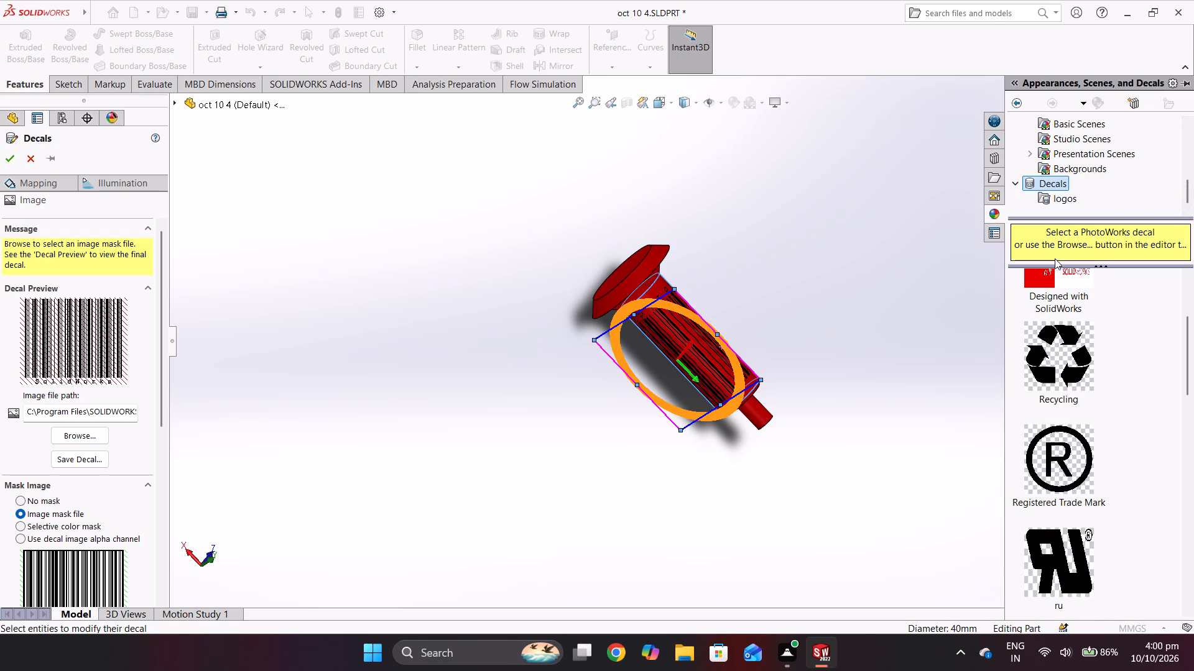
scroll(1065, 272, "down", 3)
scroll(1062, 327, "down", 13)
scroll(1070, 415, "down", 6)
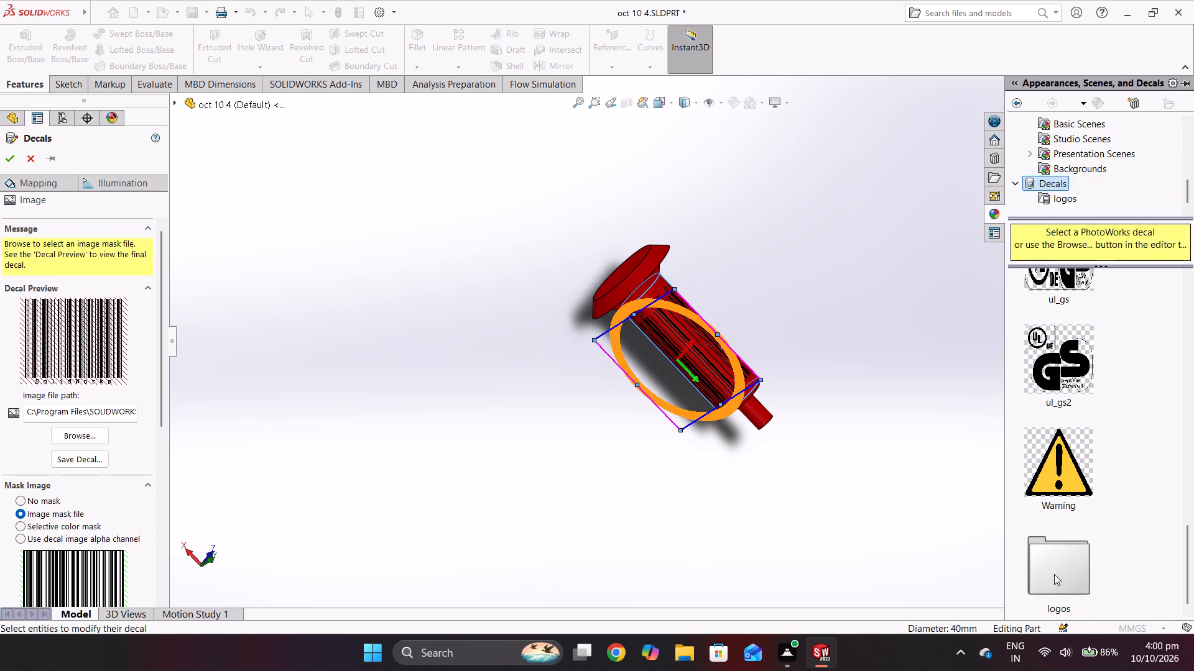
double_click(1054, 577)
scroll(1063, 459, "down", 14)
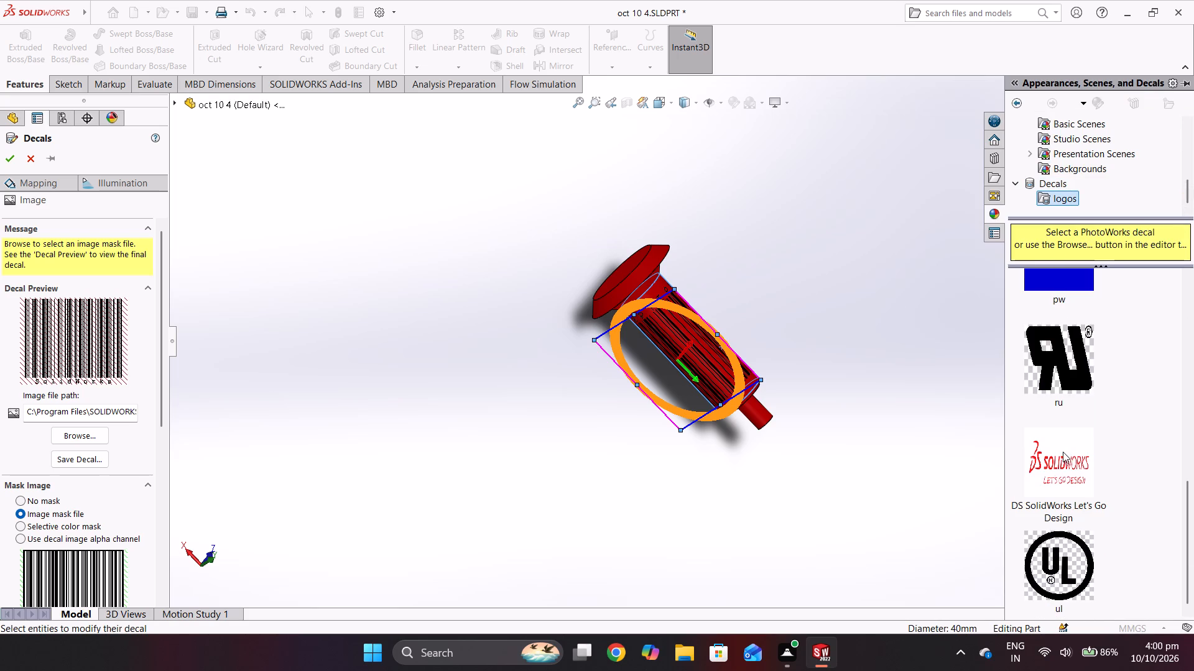
scroll(1063, 452, "up", 14)
scroll(1065, 444, "up", 7)
scroll(1104, 325, "down", 8)
scroll(1104, 325, "up", 11)
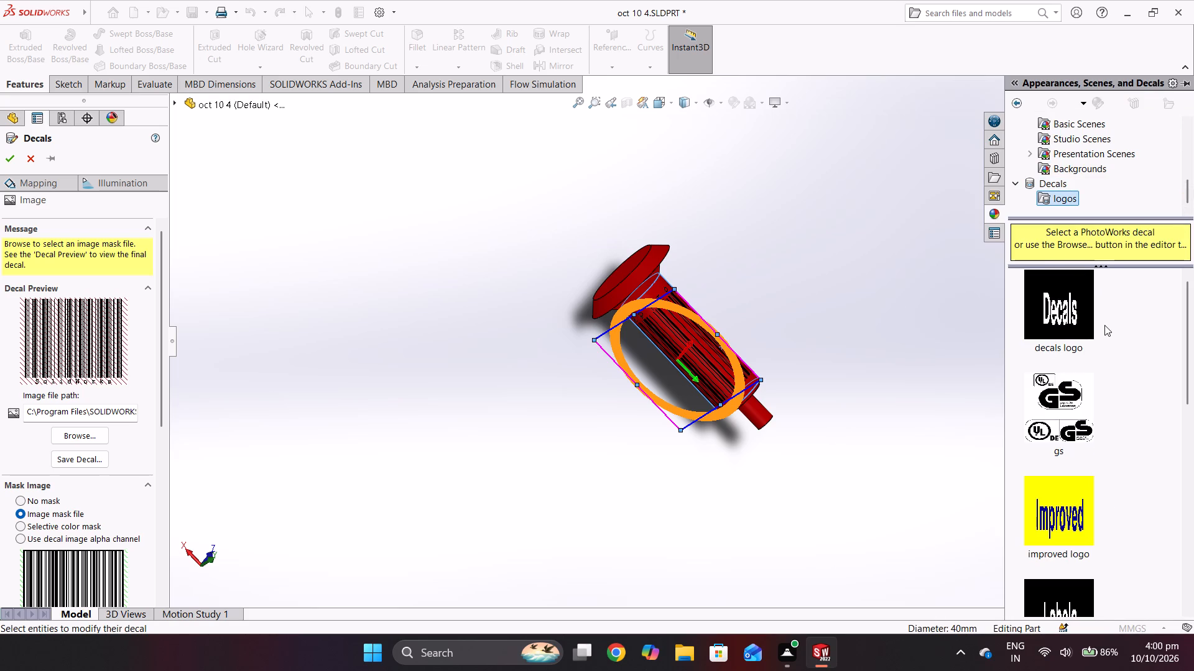
scroll(1104, 325, "up", 5)
scroll(1060, 175, "down", 4)
double_click(1059, 189)
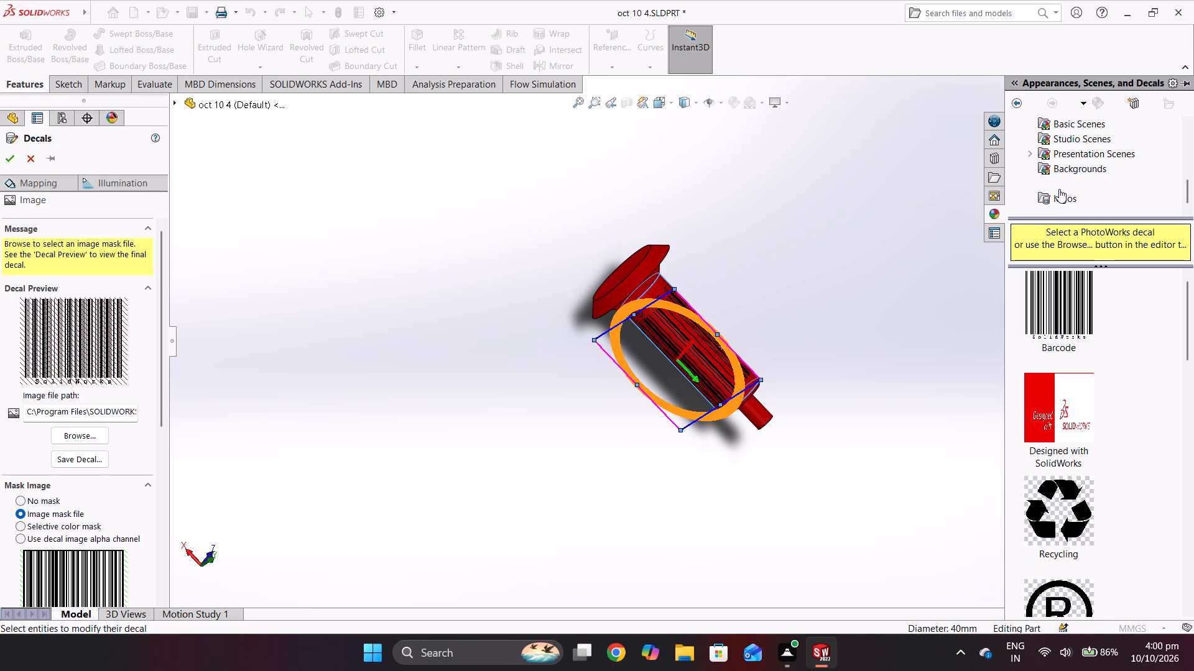
Look through the Plastic, Metal, Painted and Rubber appearance categories.
scroll(1070, 171, "down", 5)
scroll(1070, 171, "up", 13)
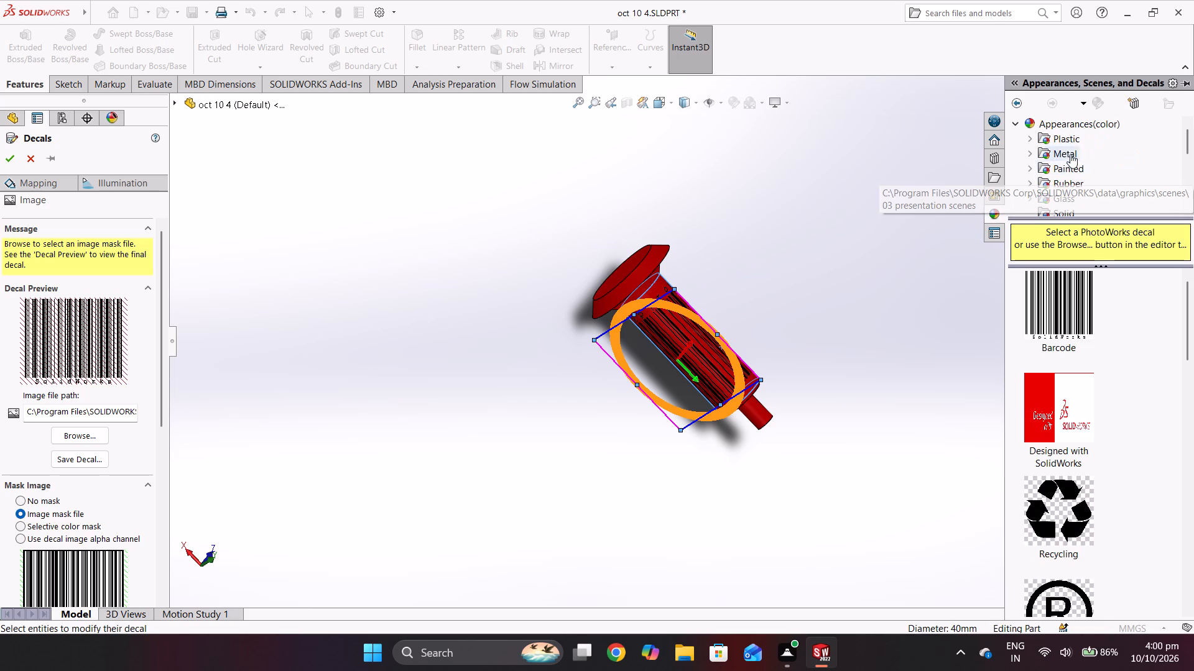
left_click(1074, 125)
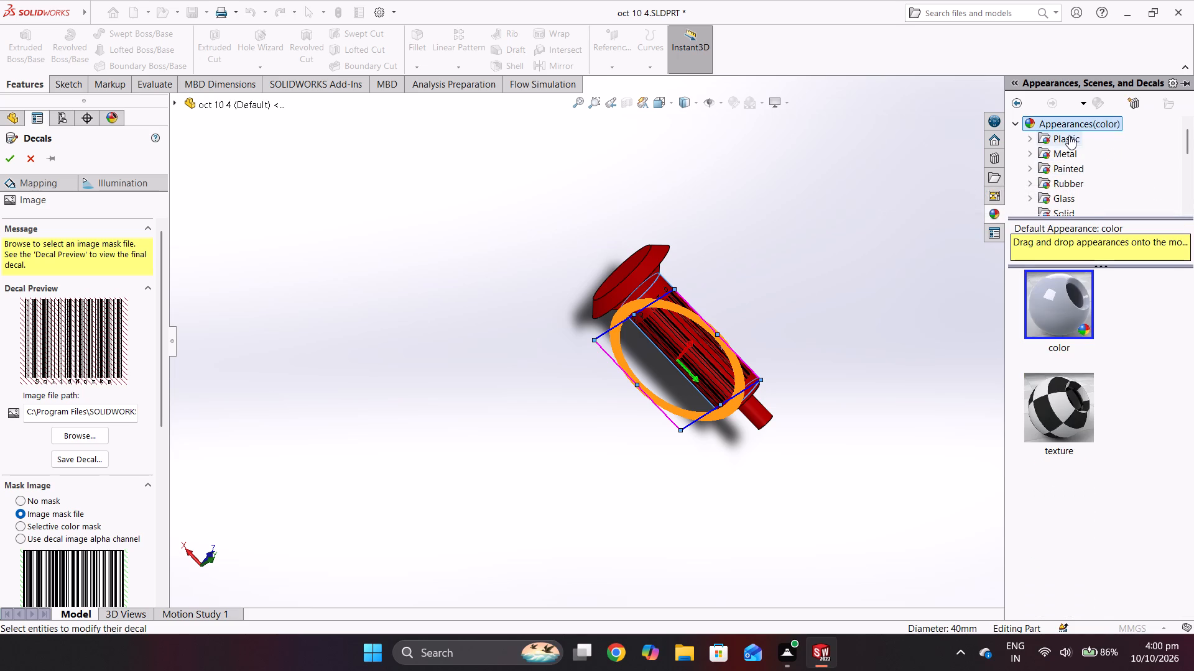
left_click(1069, 135)
left_click(1075, 153)
left_click(1067, 167)
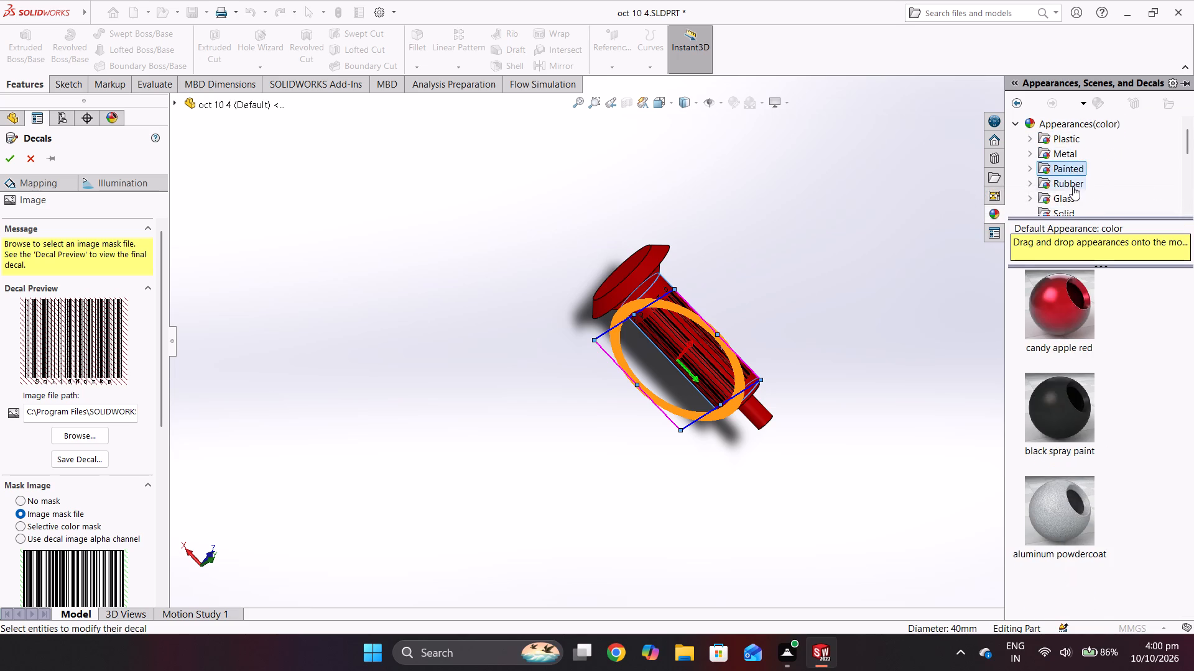
left_click(1075, 190)
scroll(1081, 211, "down", 9)
Replace the barcode on the main cylindrical face with the DS SolidWorks Transparent decal.
left_click(1061, 198)
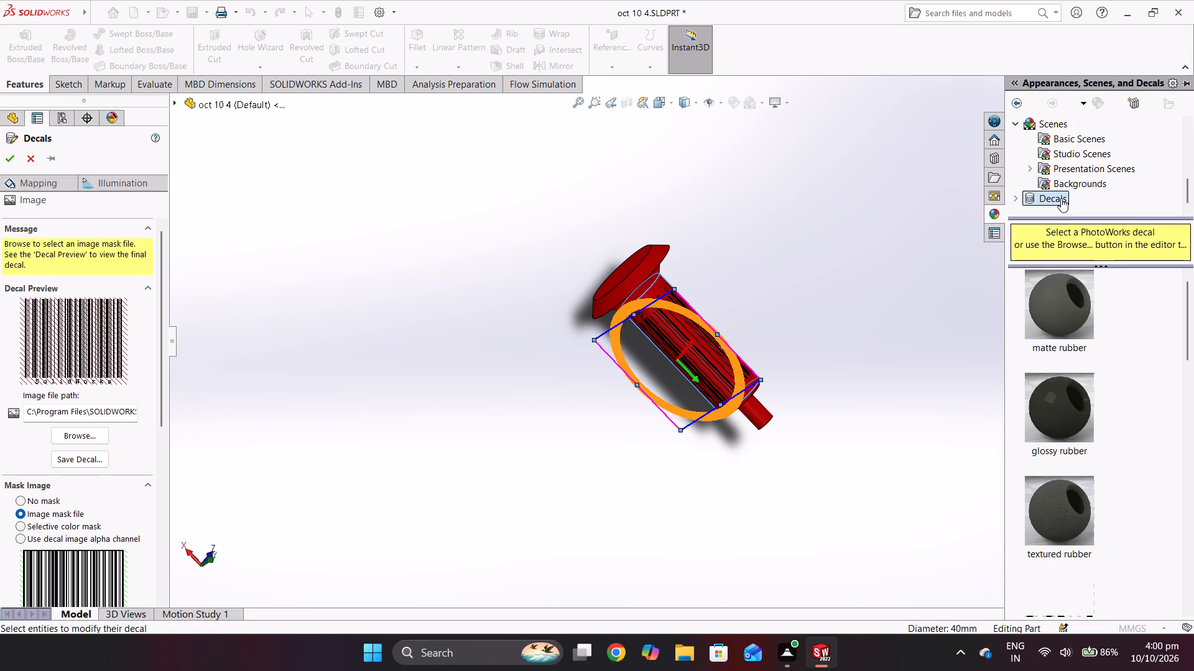
scroll(1070, 213, "down", 3)
left_click(1087, 243)
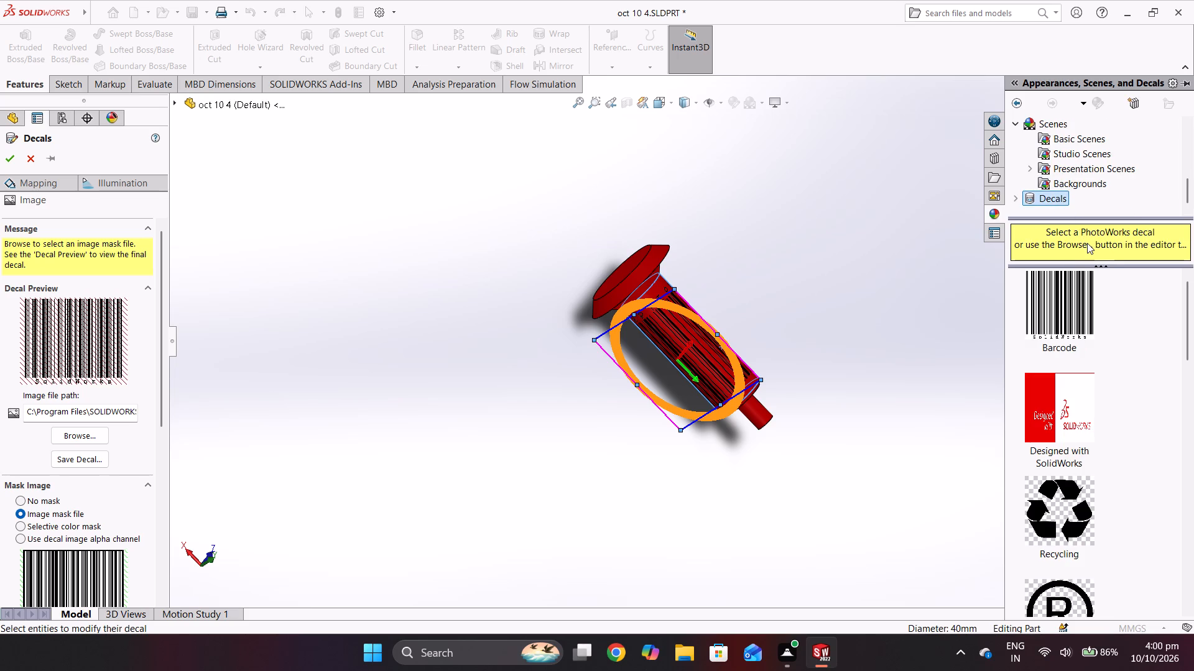
scroll(1078, 320, "down", 5)
scroll(1075, 335, "up", 2)
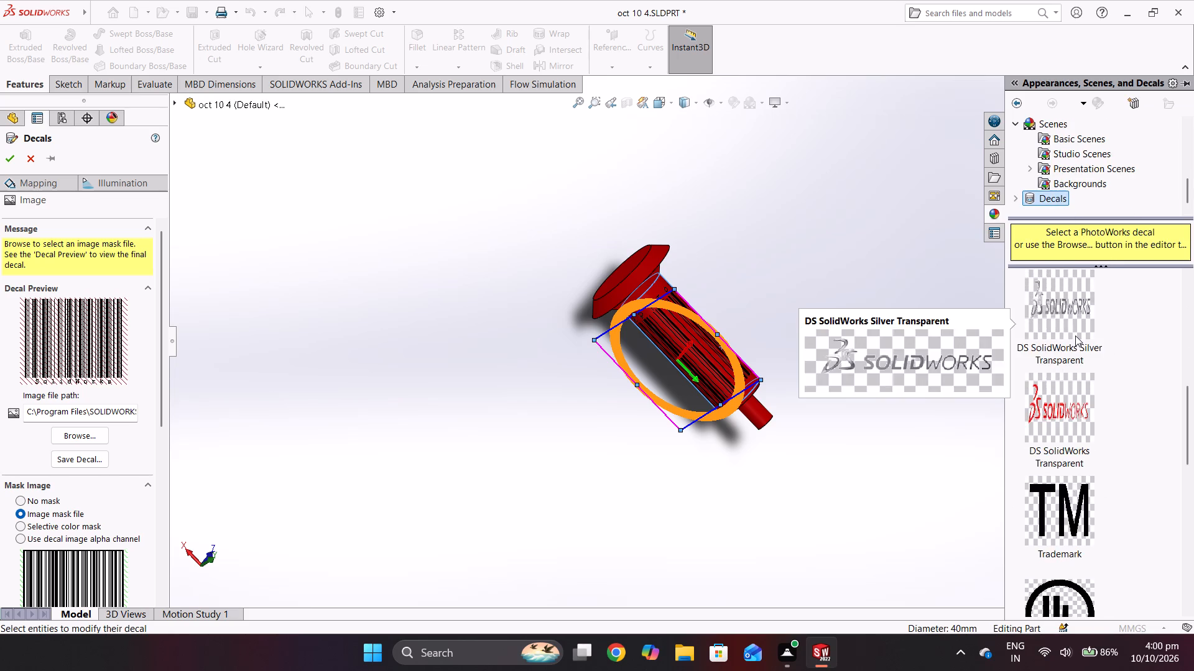
left_click(1069, 555)
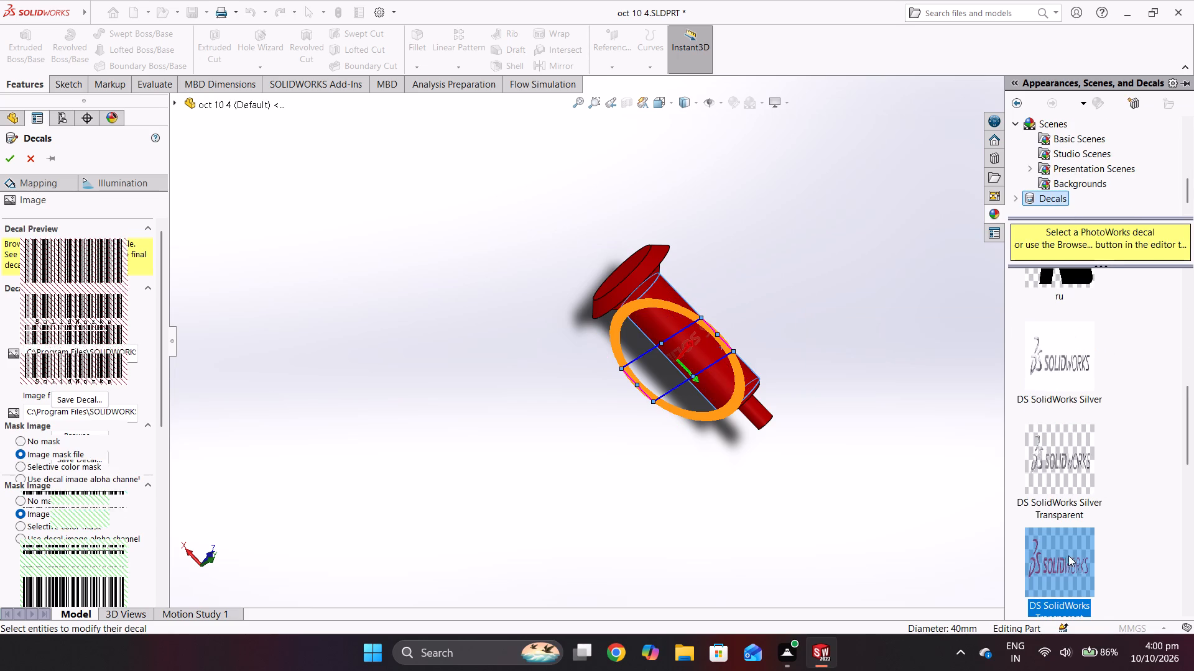
left_click(703, 349)
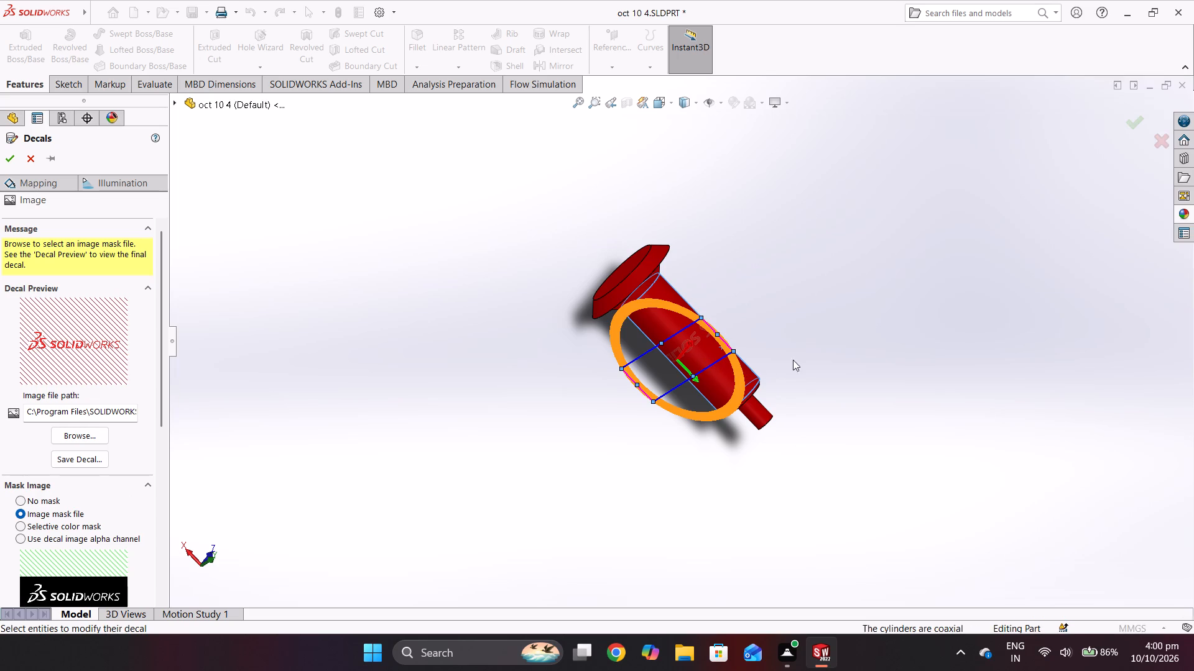
Reapply the DS SolidWorks Transparent decal from the Decals library to the main cylindrical face.
left_click(1189, 218)
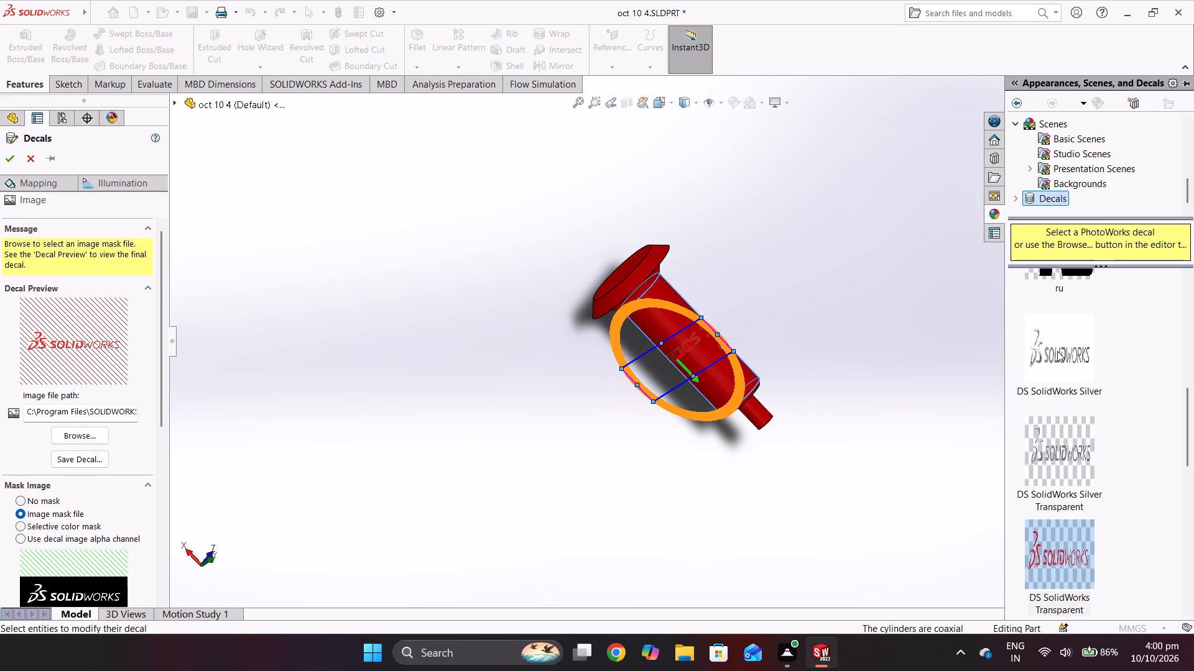
scroll(1057, 351, "down", 3)
scroll(1072, 377, "up", 3)
scroll(1062, 452, "down", 2)
scroll(1056, 355, "up", 1)
left_click_drag(1064, 386, 1042, 385)
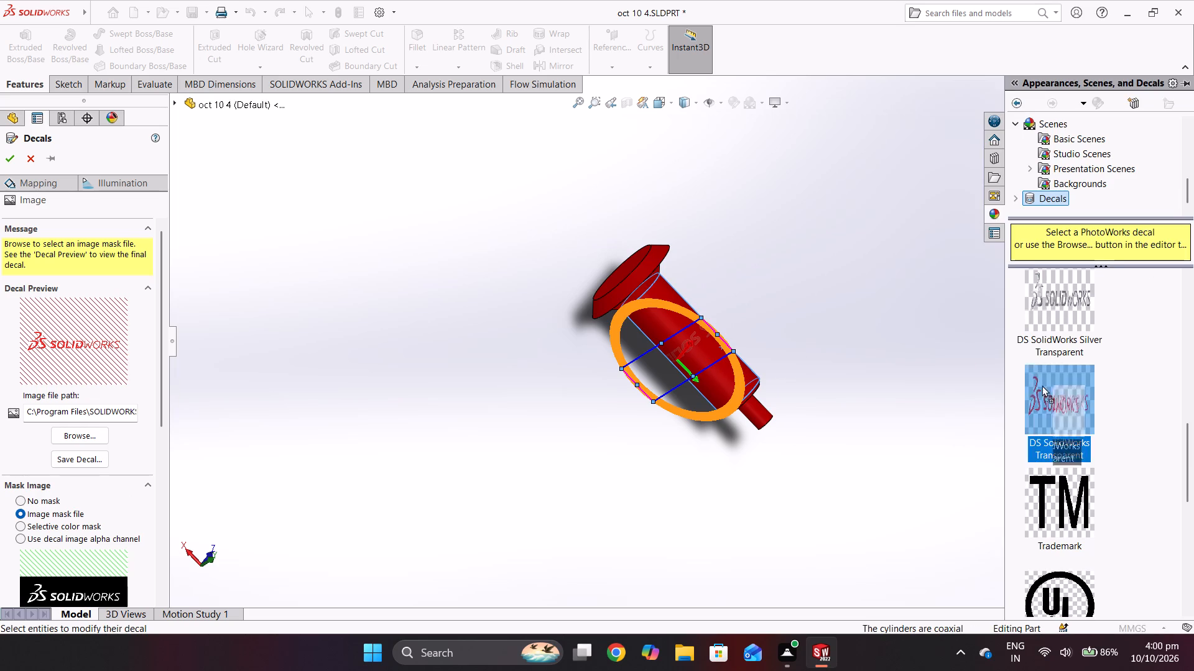
left_click_drag(1042, 385, 706, 354)
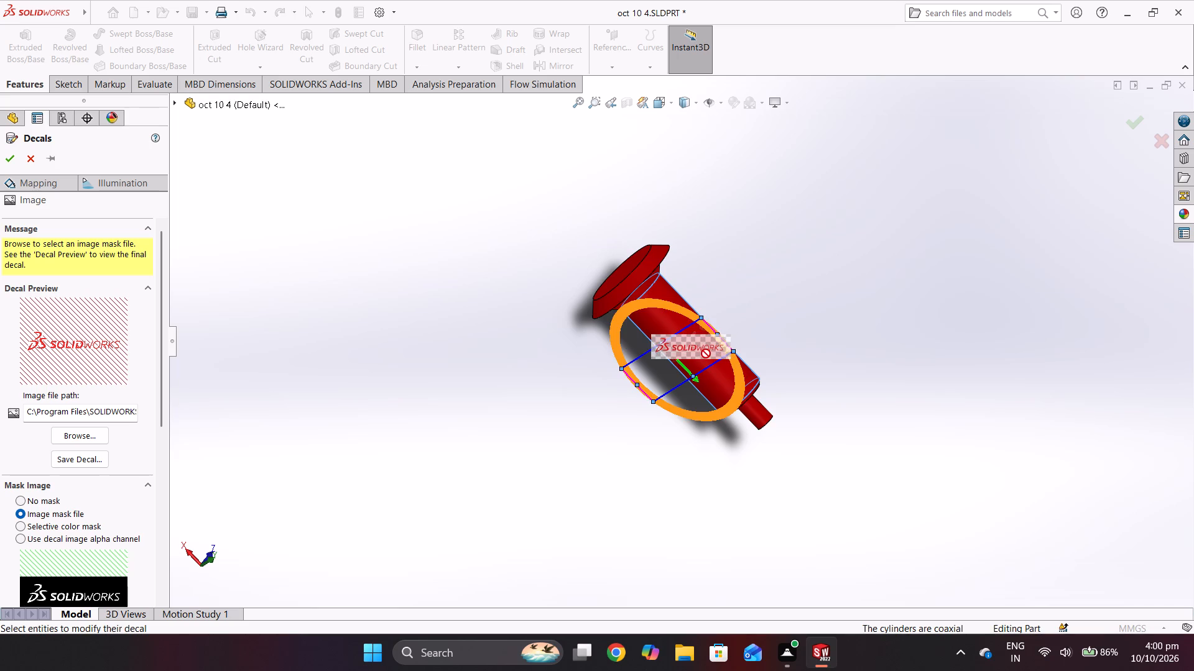
left_click_drag(706, 354, 647, 270)
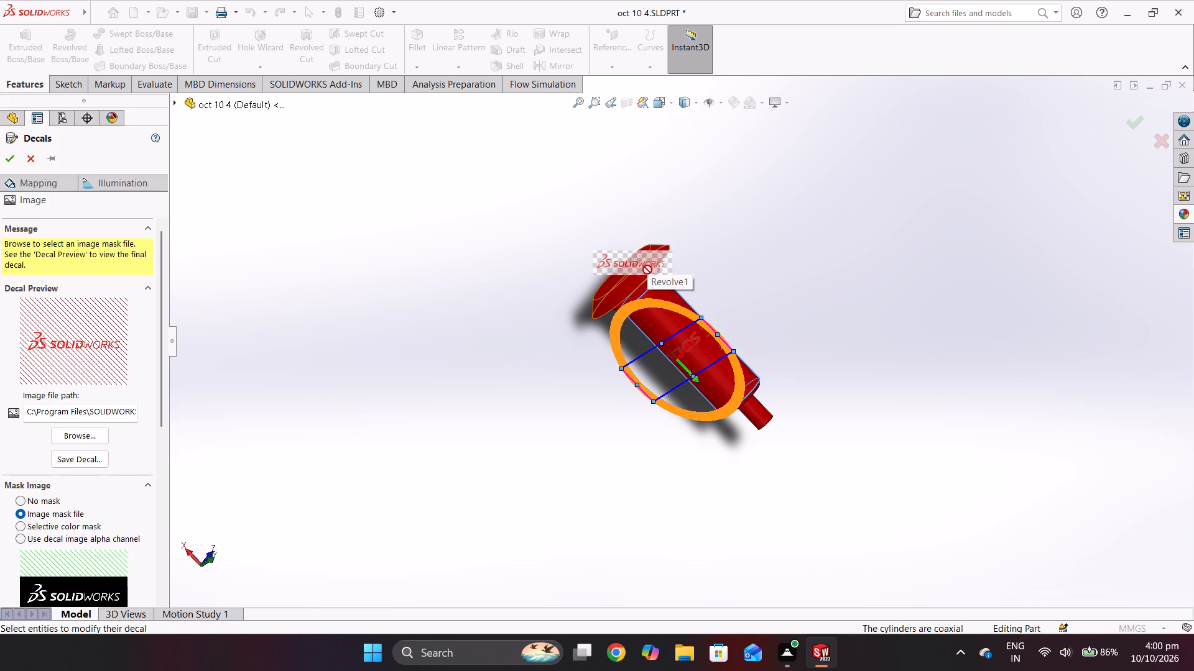
left_click_drag(647, 270, 695, 330)
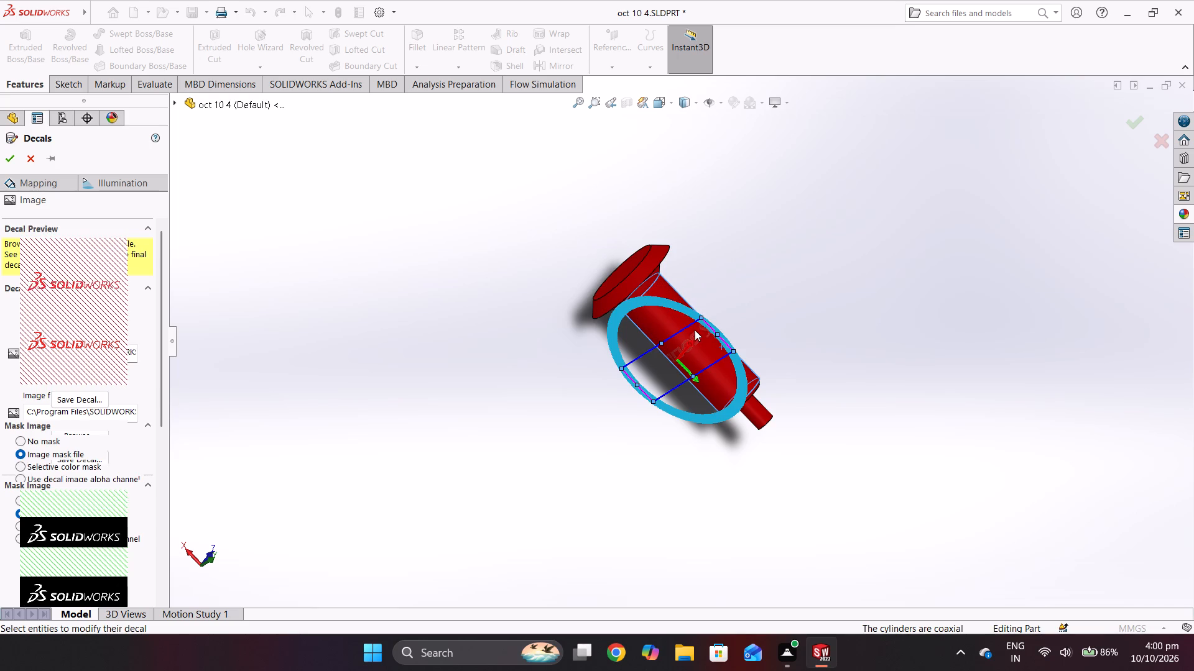
Try the decal's alpha channel and image file masks, and set its mask type to Selective color mask.
scroll(658, 372, "down", 1)
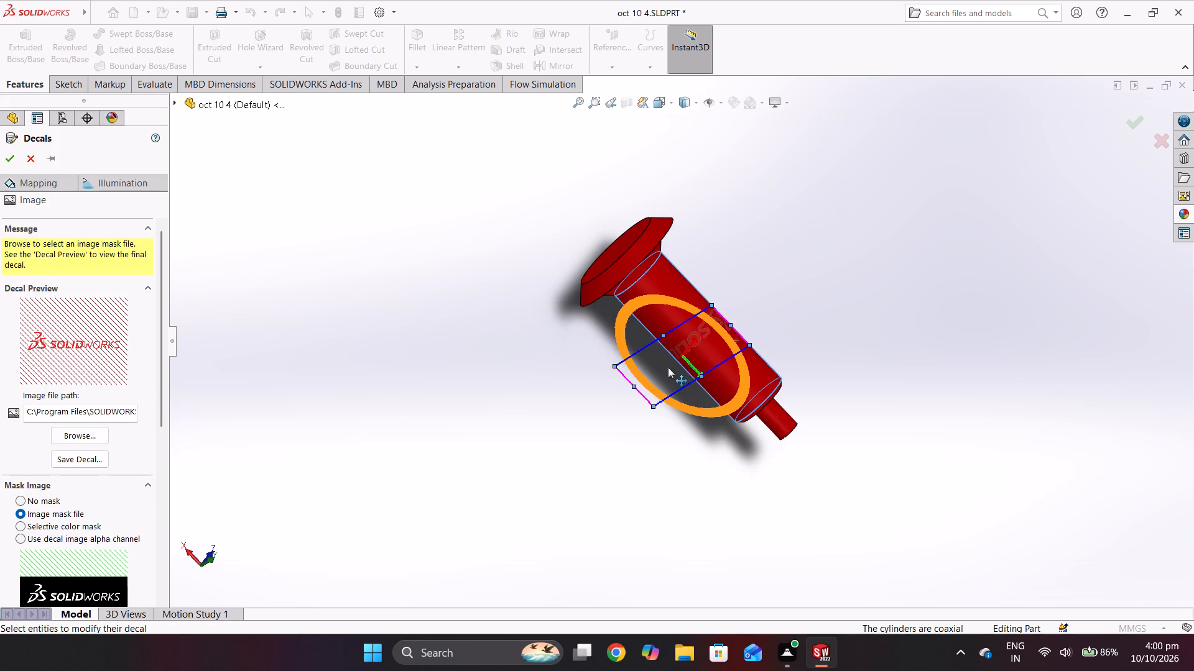
scroll(752, 280, "down", 5)
middle_click_drag(738, 304, 716, 259)
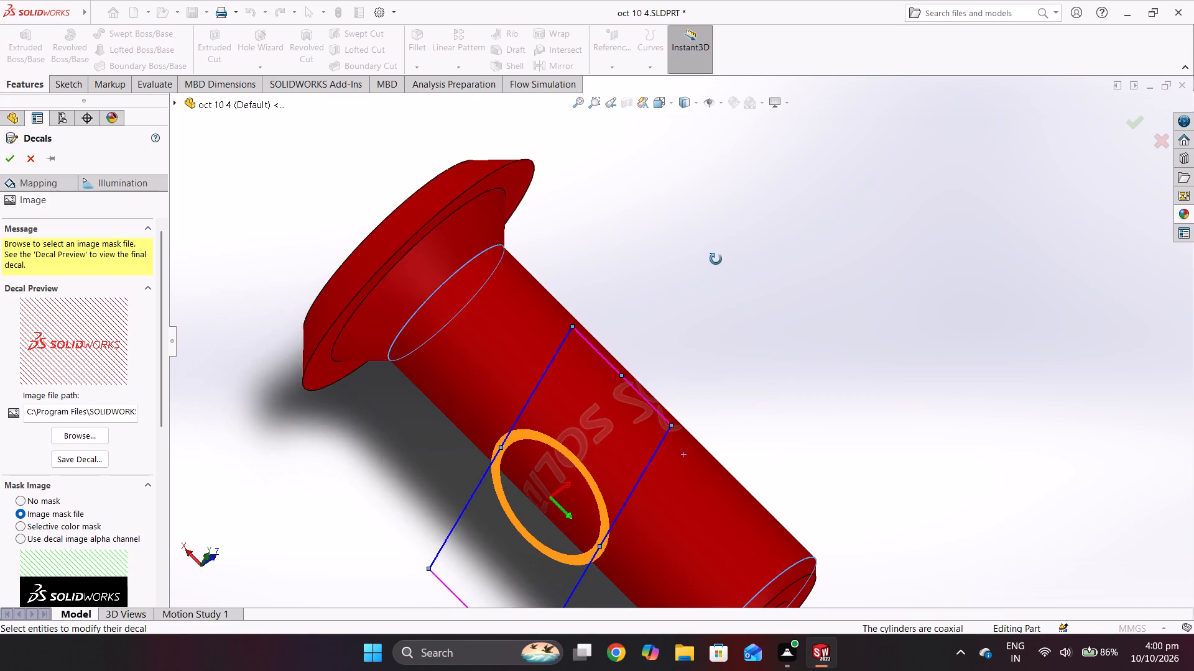
middle_click_drag(716, 259, 716, 178)
middle_click_drag(721, 290, 839, 204)
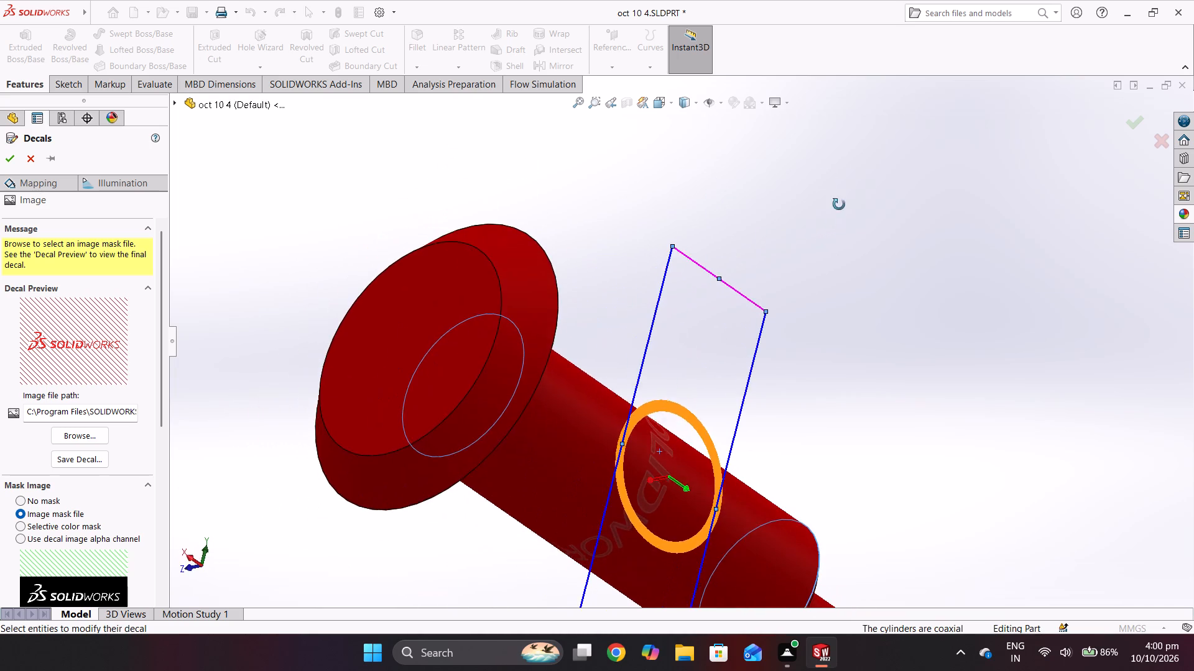
middle_click_drag(839, 204, 807, 159)
scroll(0, 450, "down", 1)
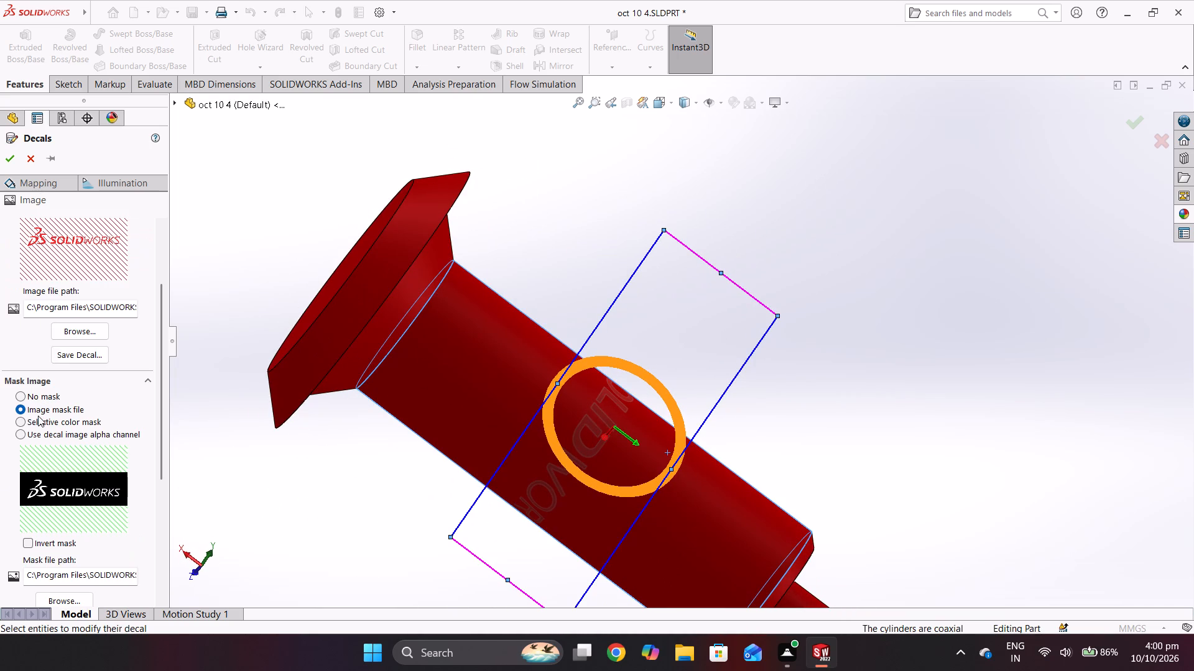
left_click(42, 421)
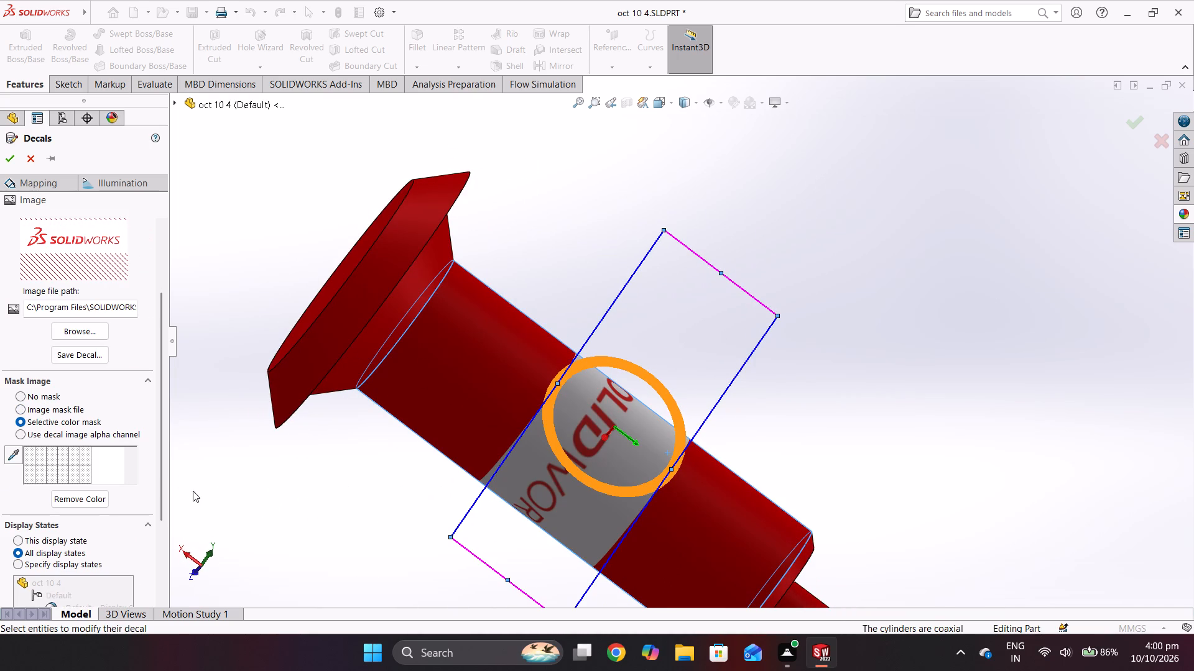
left_click(75, 466)
left_click(12, 454)
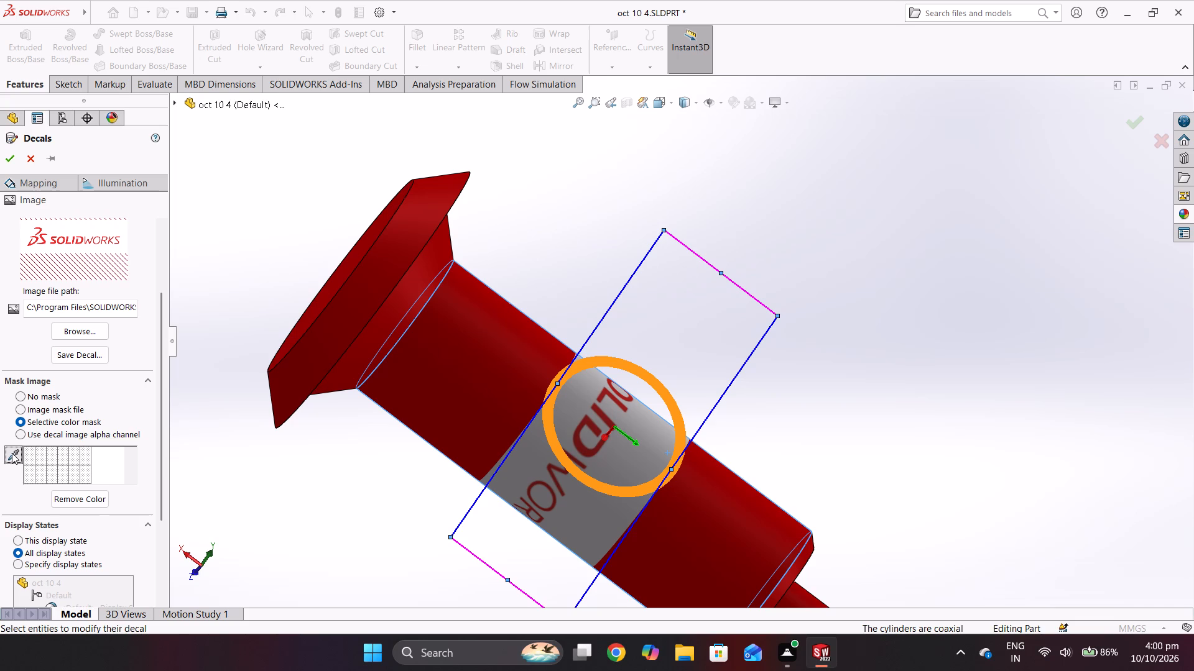
left_click(32, 429)
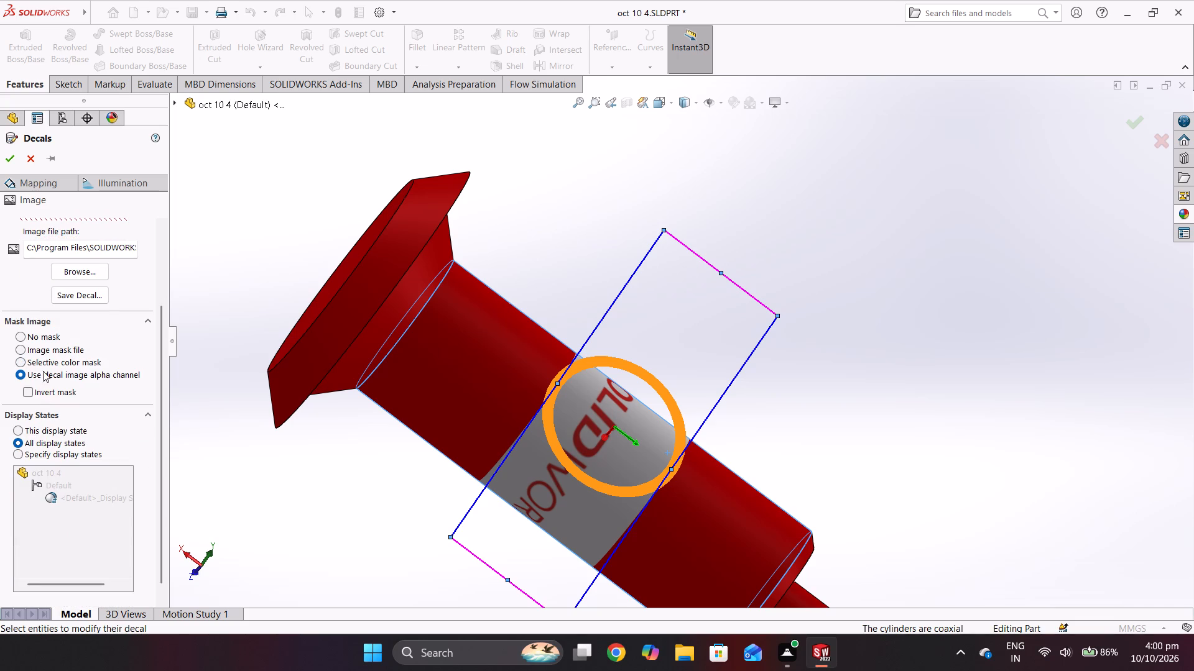
left_click(40, 357)
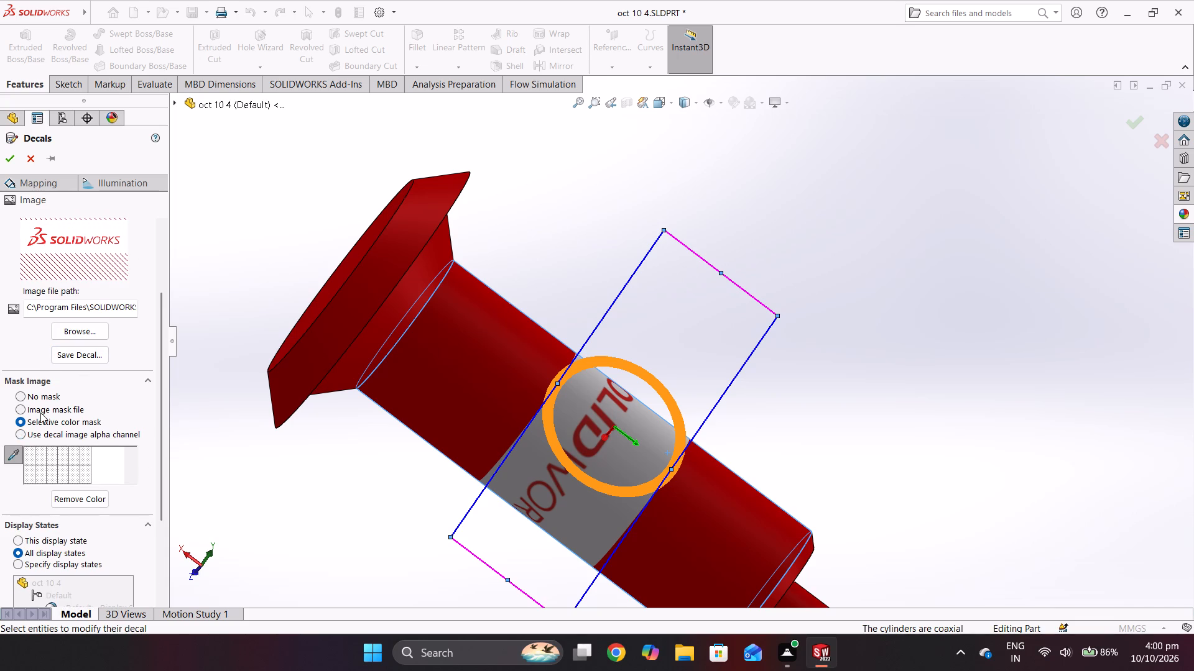
left_click(45, 409)
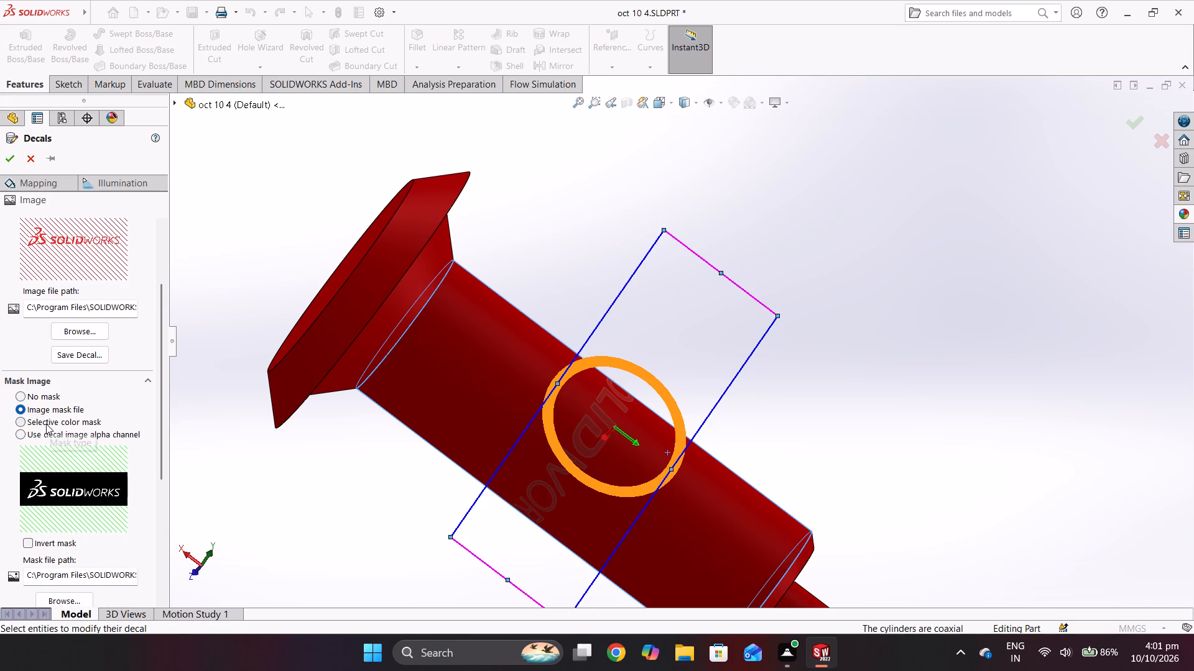
left_click(46, 424)
Move the decal around the main cylinder and along it toward the flared head.
middle_click_drag(522, 518, 581, 483)
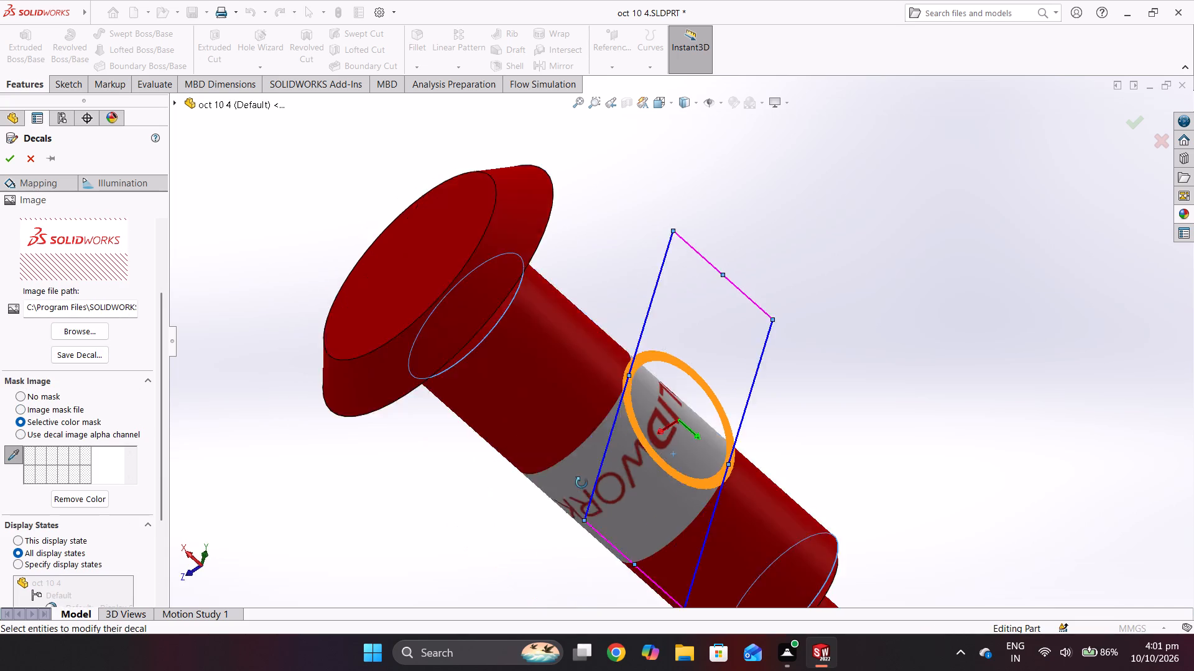
middle_click_drag(581, 483, 641, 383)
middle_click_drag(597, 417, 688, 327)
middle_click_drag(608, 375, 614, 411)
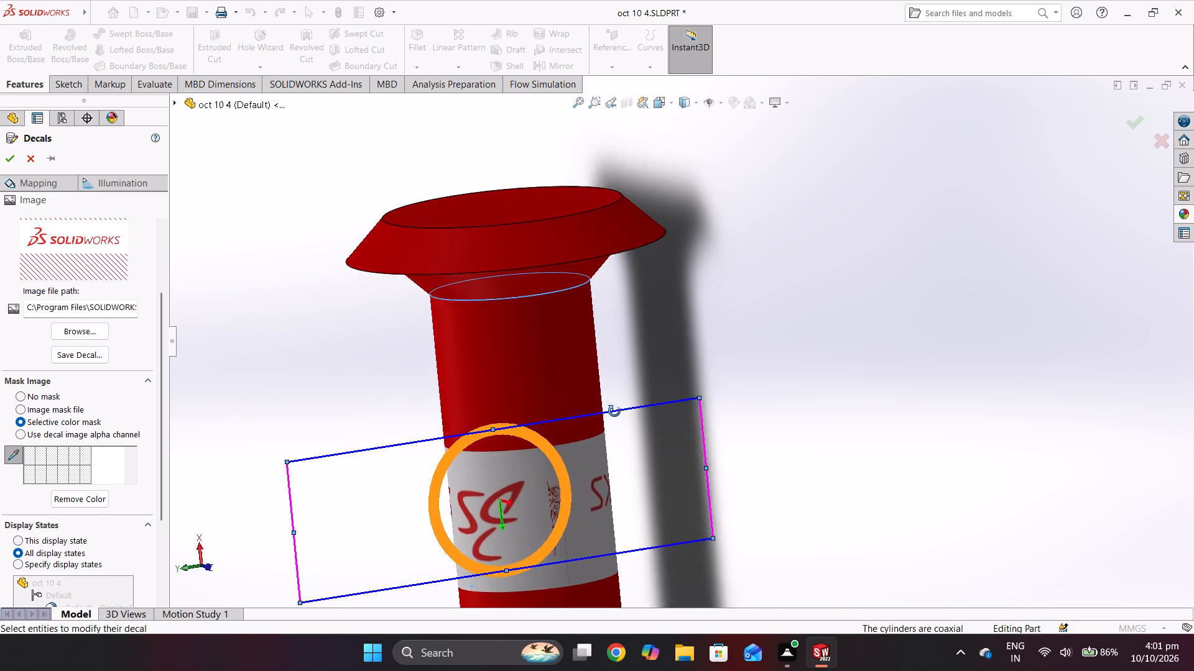
middle_click_drag(614, 411, 402, 439)
middle_click_drag(458, 411, 417, 445)
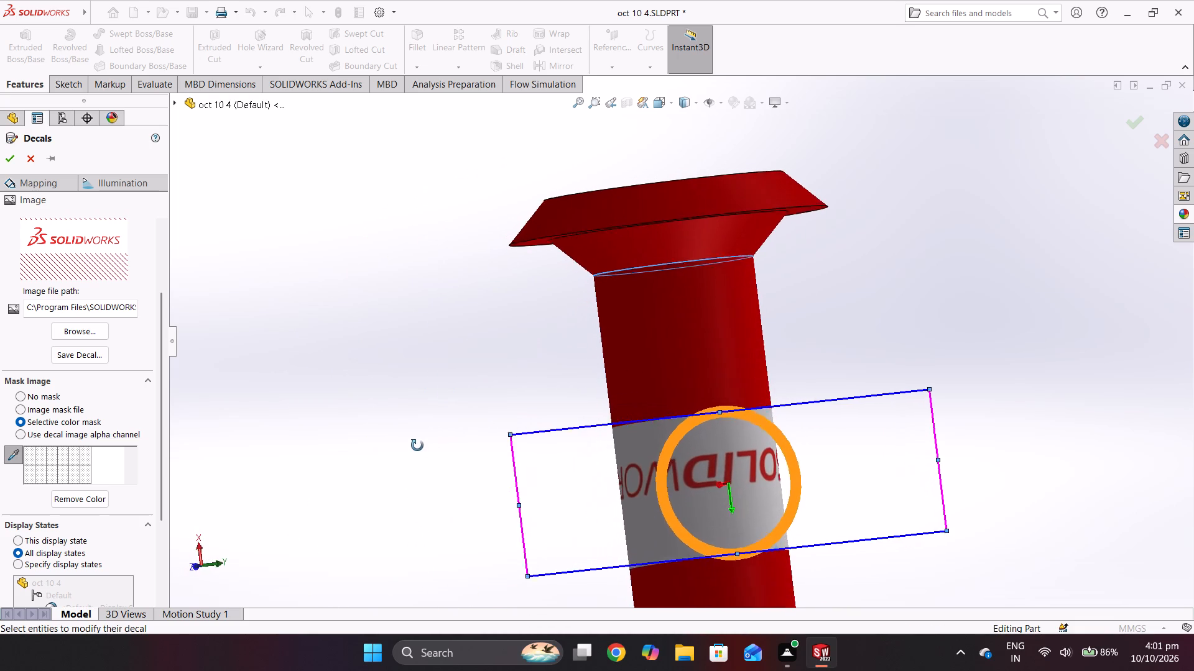
middle_click_drag(417, 445, 406, 462)
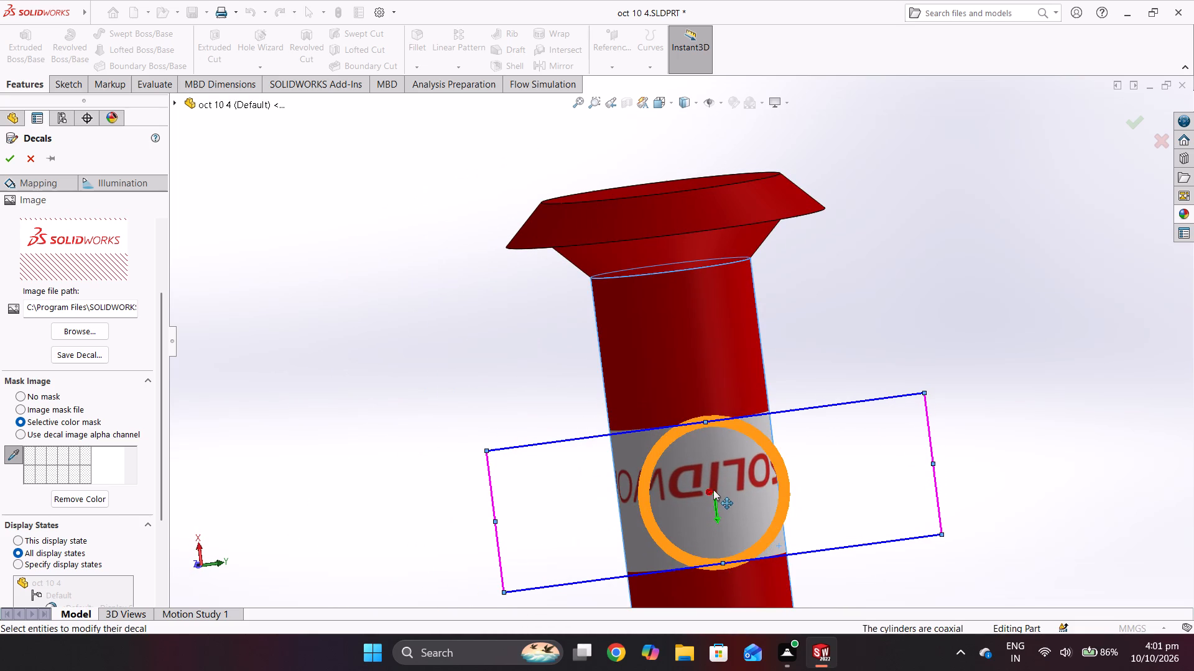
left_click_drag(713, 490, 846, 432)
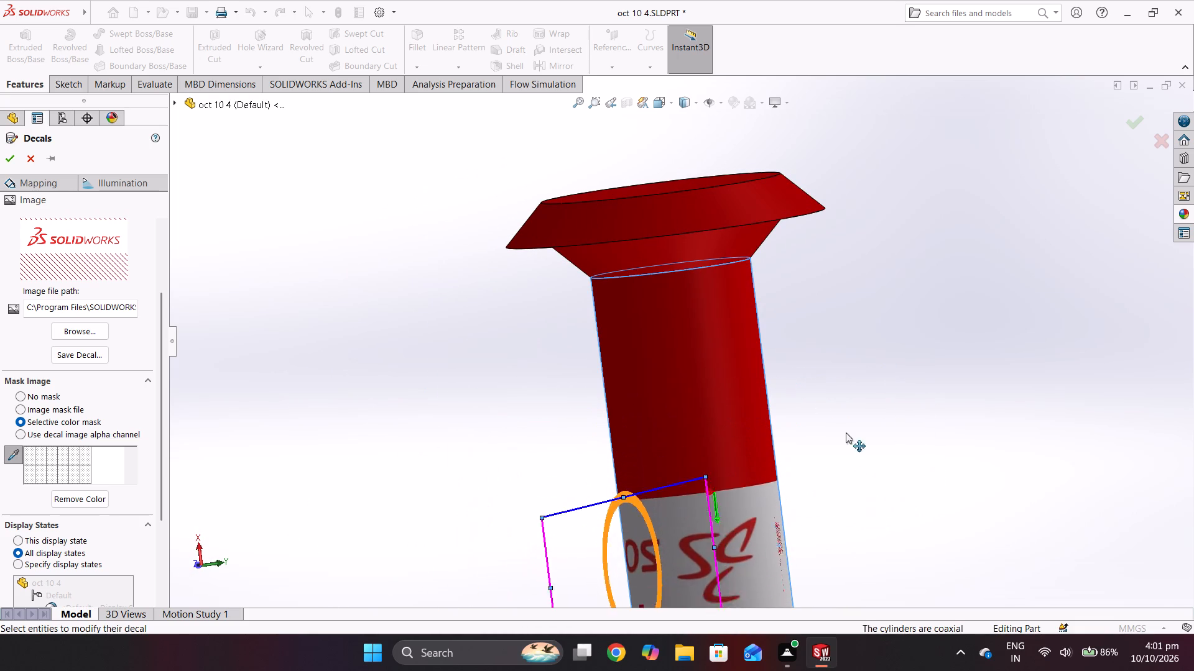
left_click_drag(846, 432, 884, 425)
Enlarge the decal by its corner and shift its center back around the cylinder, slightly away from the flared head.
left_click_drag(721, 486, 721, 486)
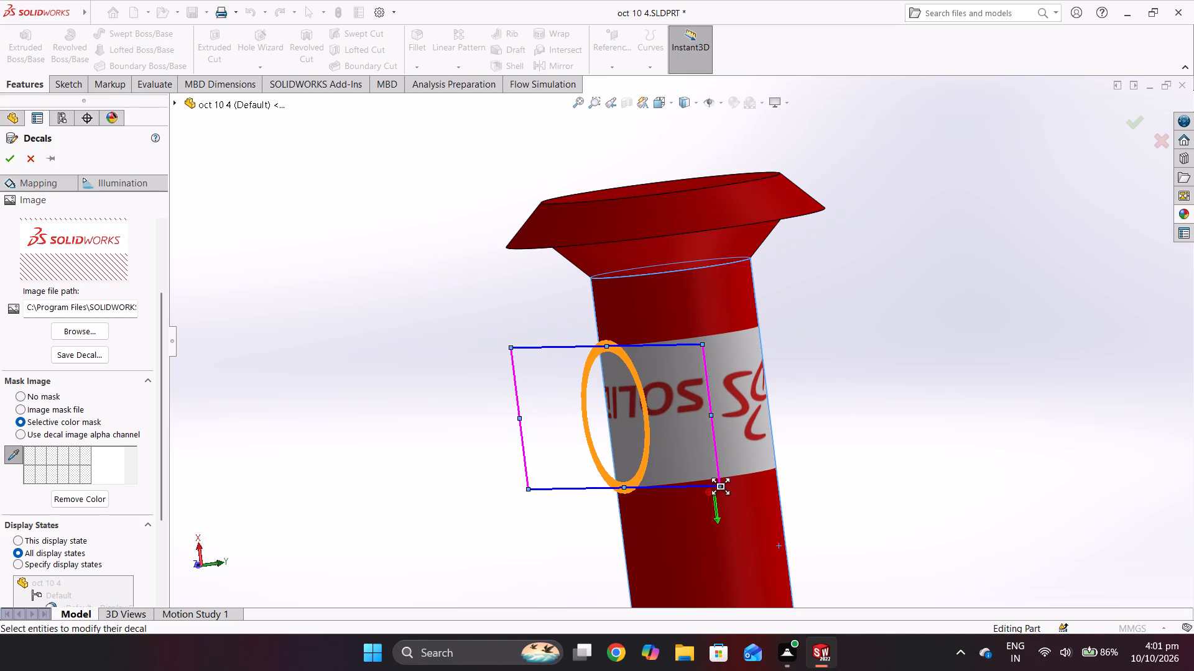
left_click_drag(721, 486, 716, 518)
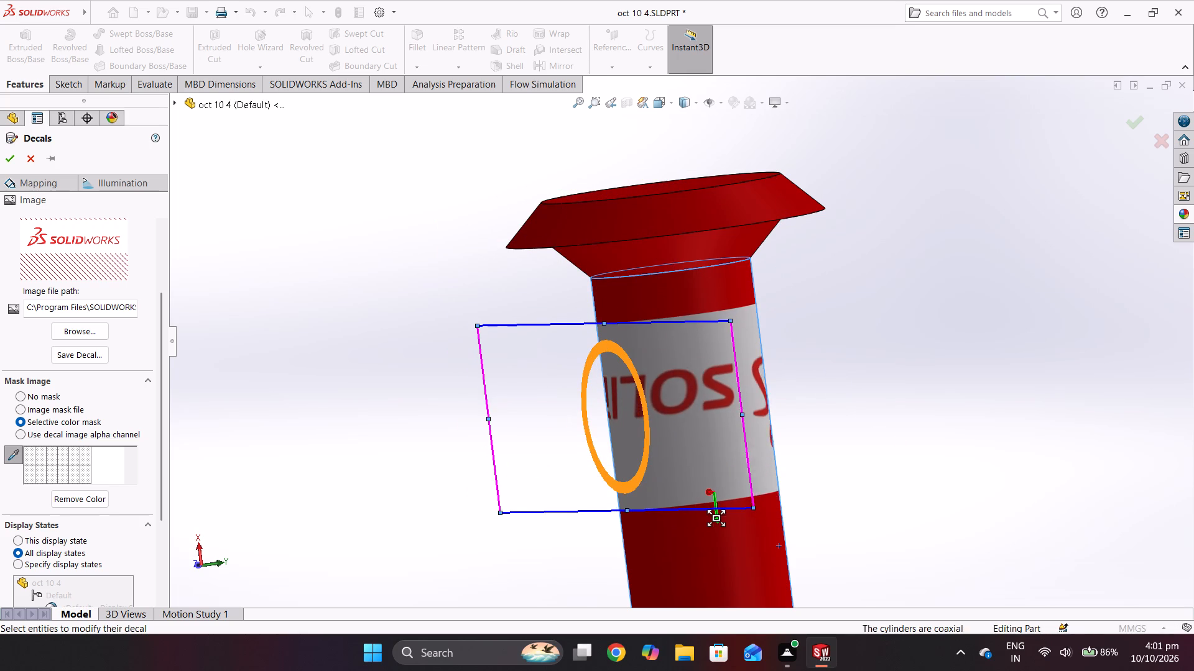
left_click_drag(716, 518, 718, 521)
left_click_drag(609, 427, 667, 421)
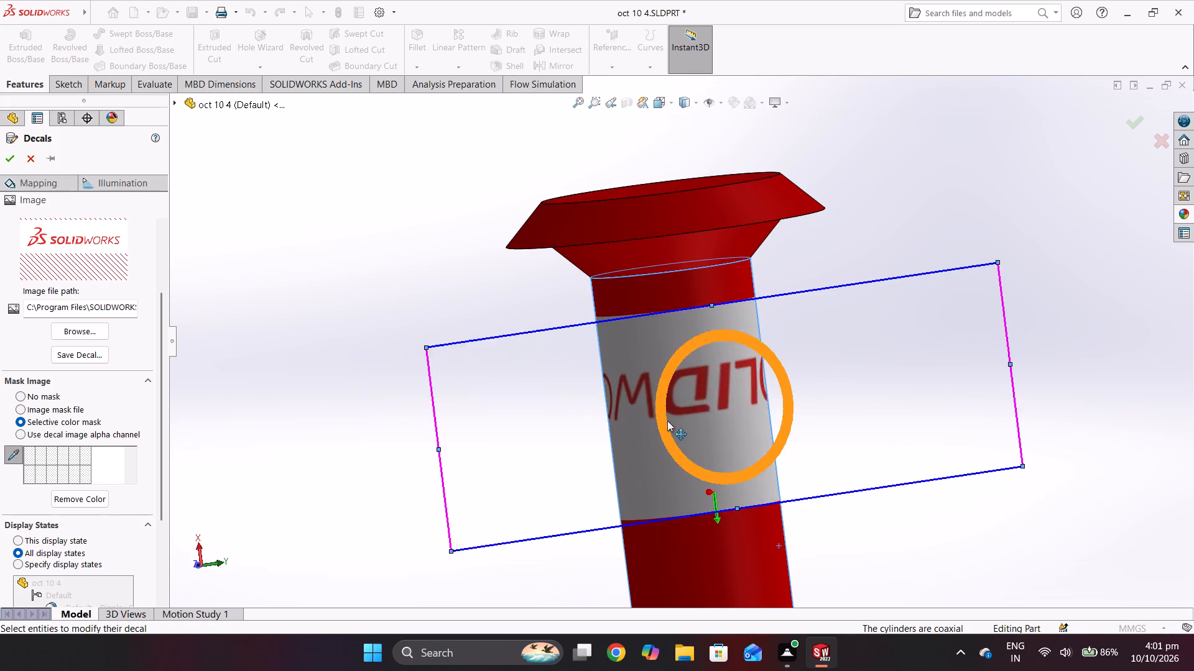
left_click_drag(667, 421, 681, 436)
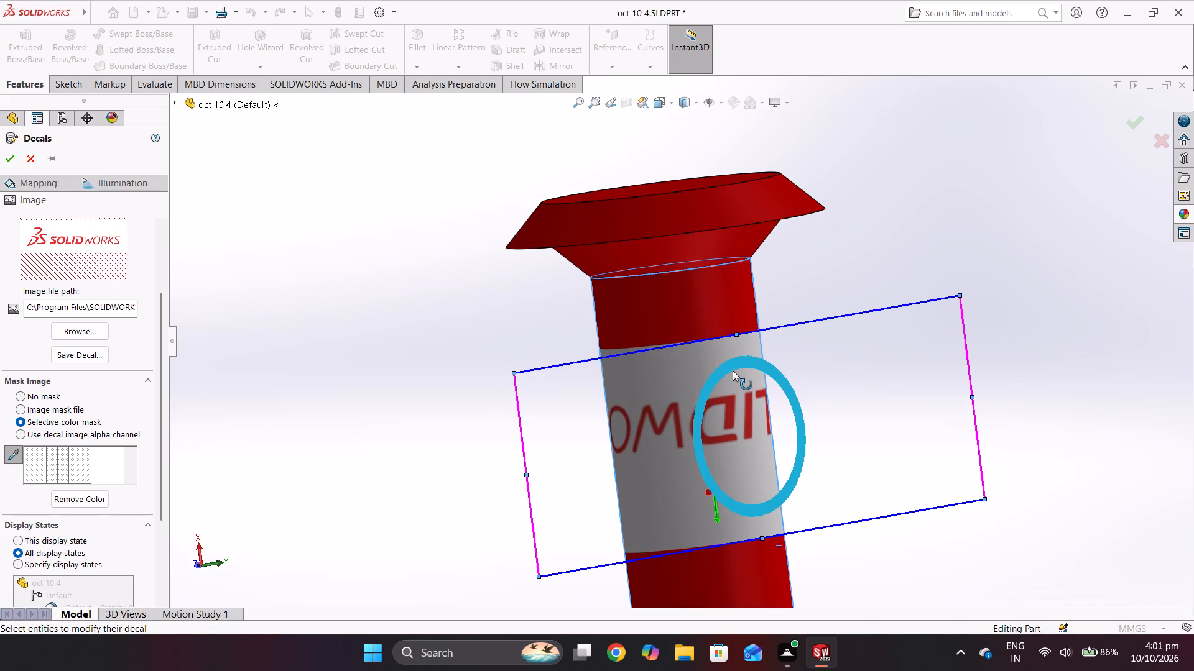
Rotate the decal about 185° so the SOLIDWORKS text reads upright with the flared head on top.
left_click_drag(728, 359, 828, 366)
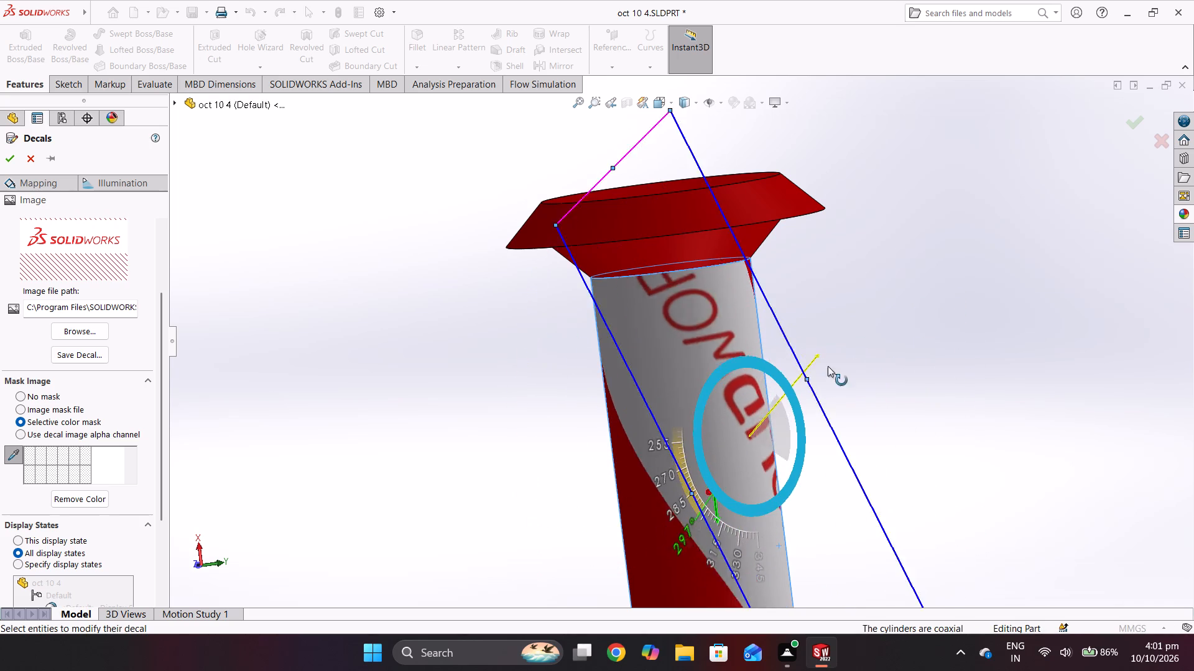
left_click_drag(828, 366, 783, 550)
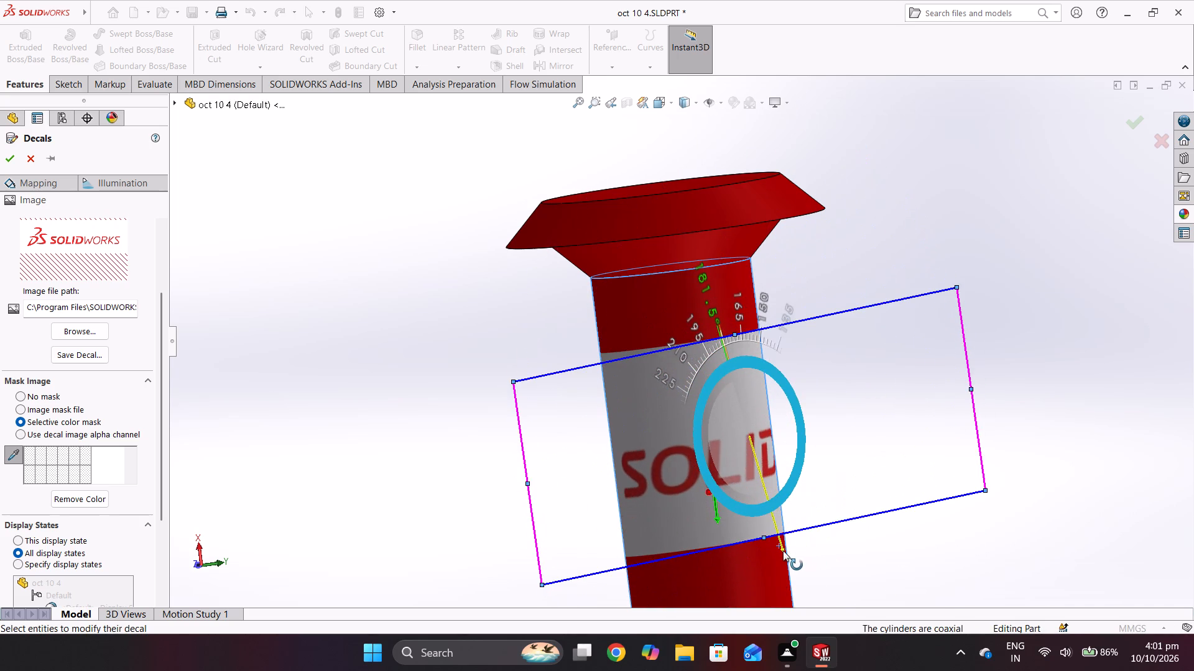
left_click_drag(783, 550, 761, 553)
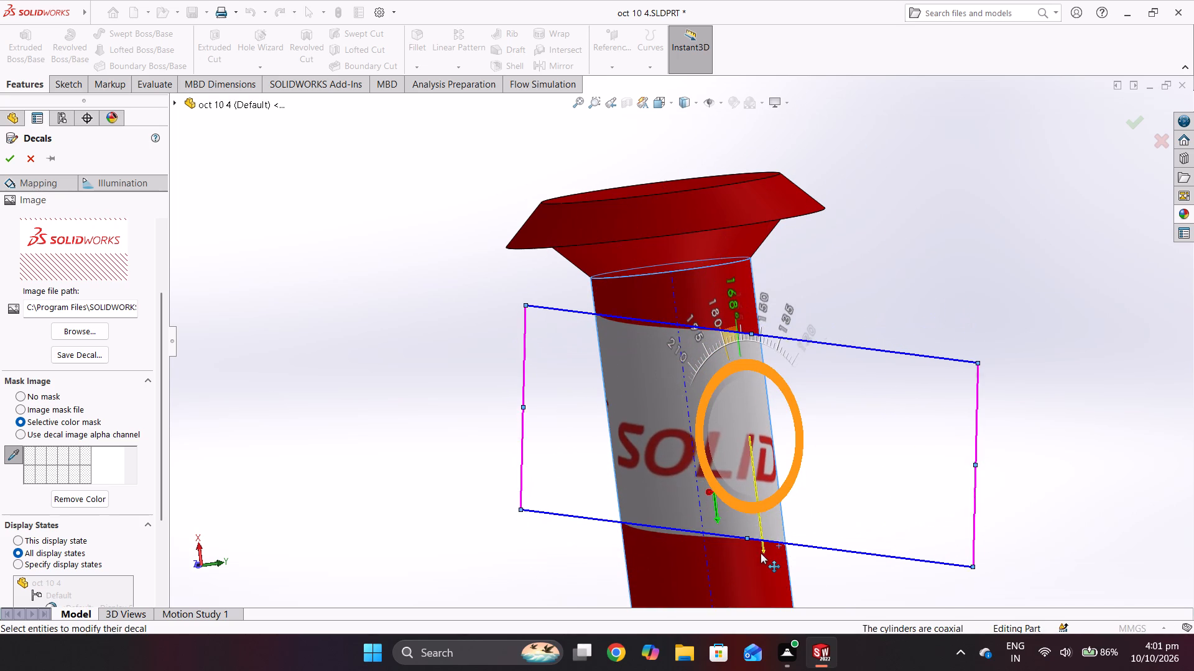
left_click_drag(761, 553, 780, 544)
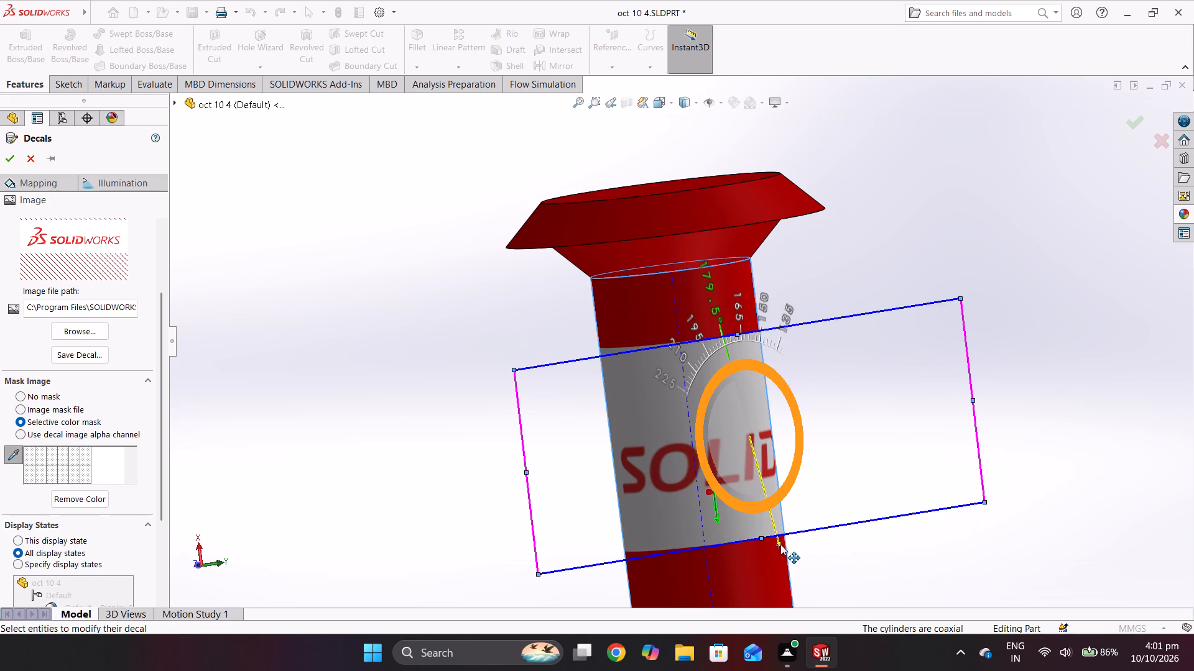
left_click_drag(780, 544, 791, 545)
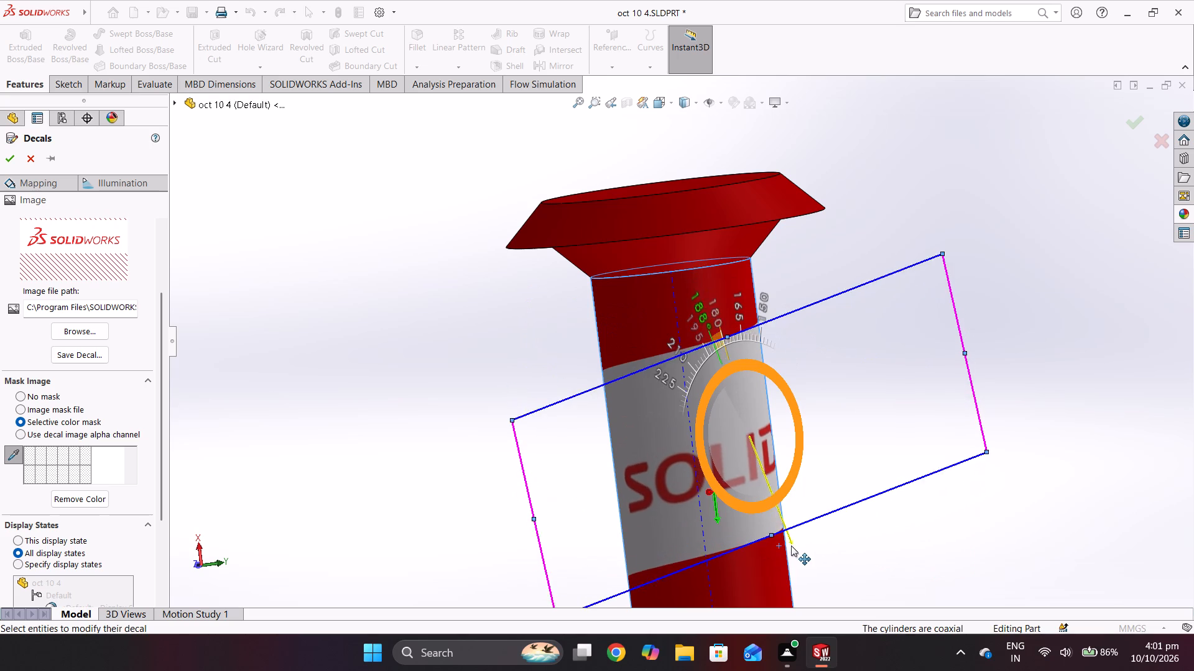
left_click_drag(791, 545, 775, 554)
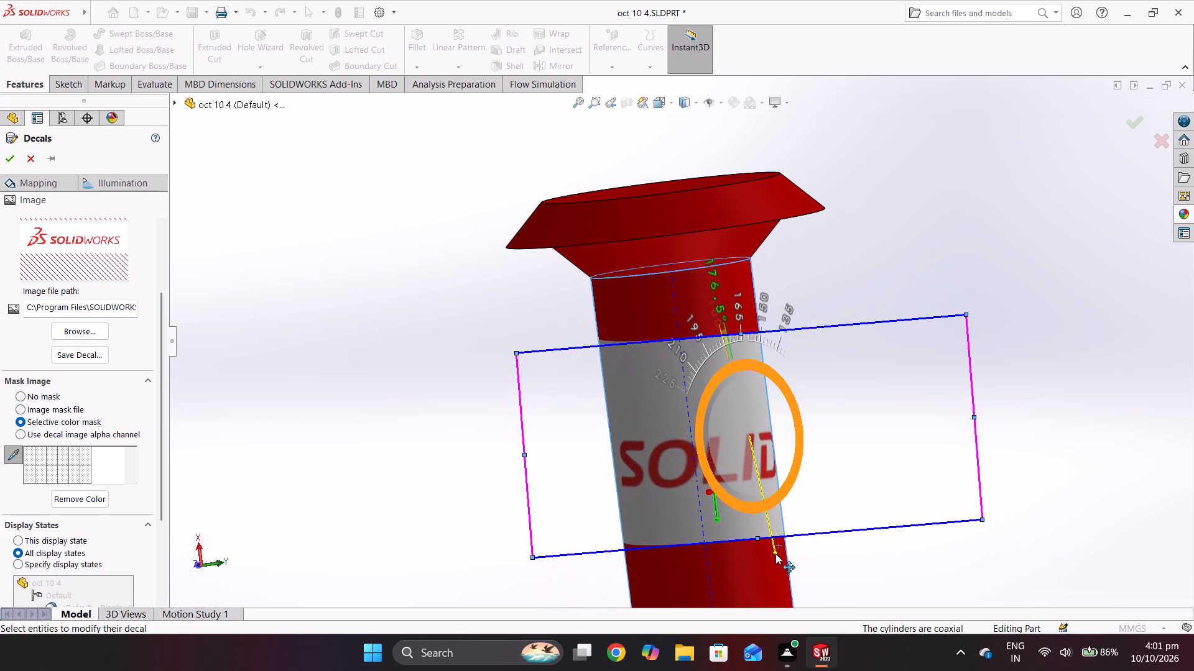
left_click_drag(775, 554, 765, 554)
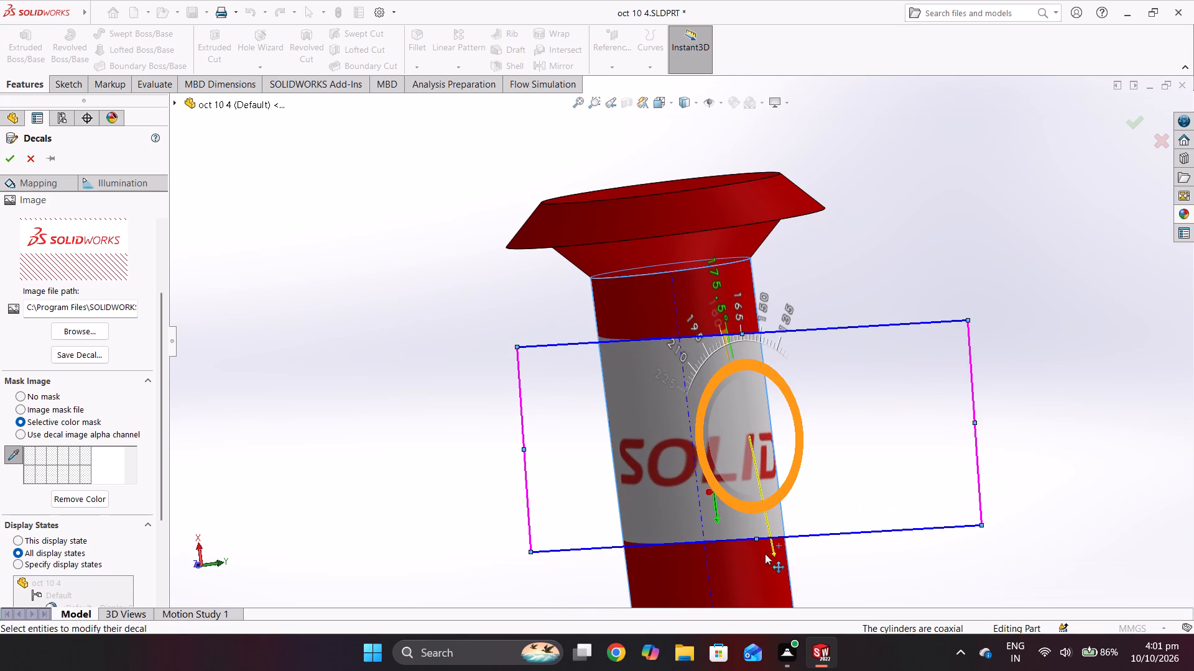
left_click_drag(765, 554, 771, 515)
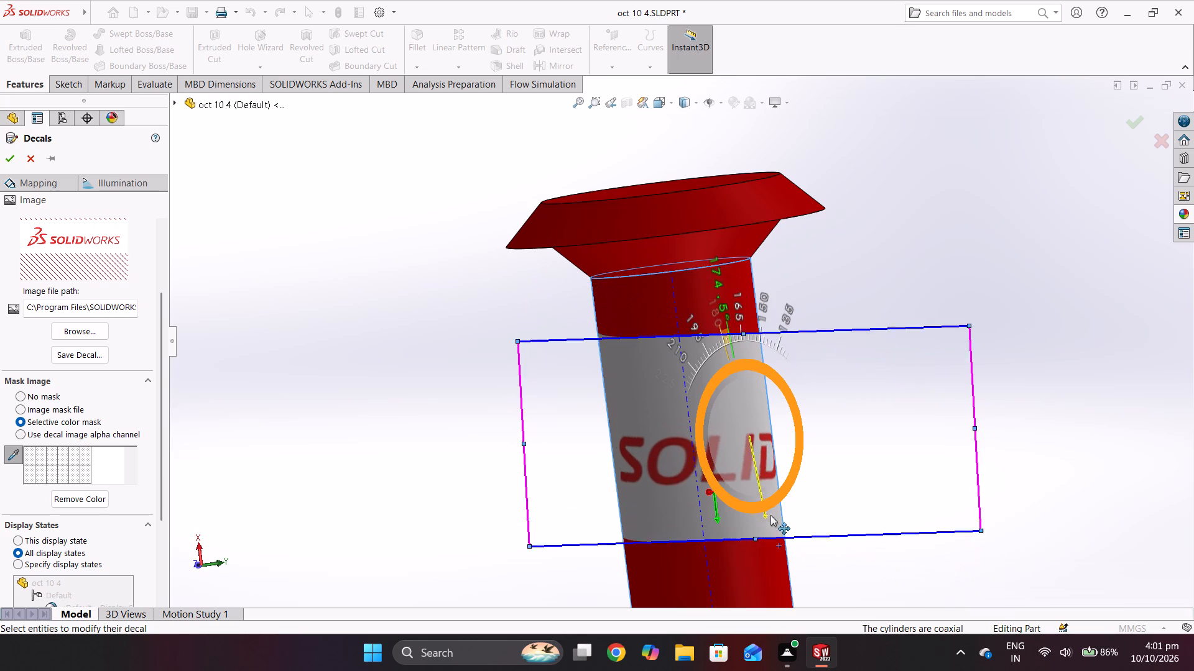
left_click_drag(771, 515, 777, 510)
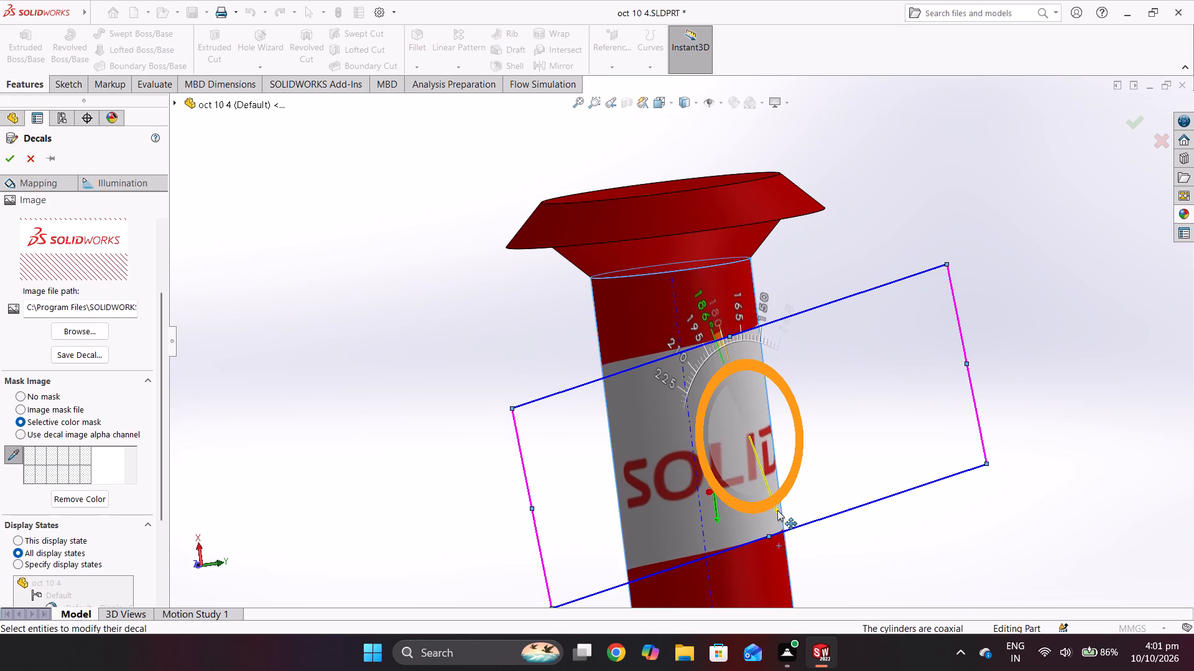
left_click_drag(777, 510, 776, 513)
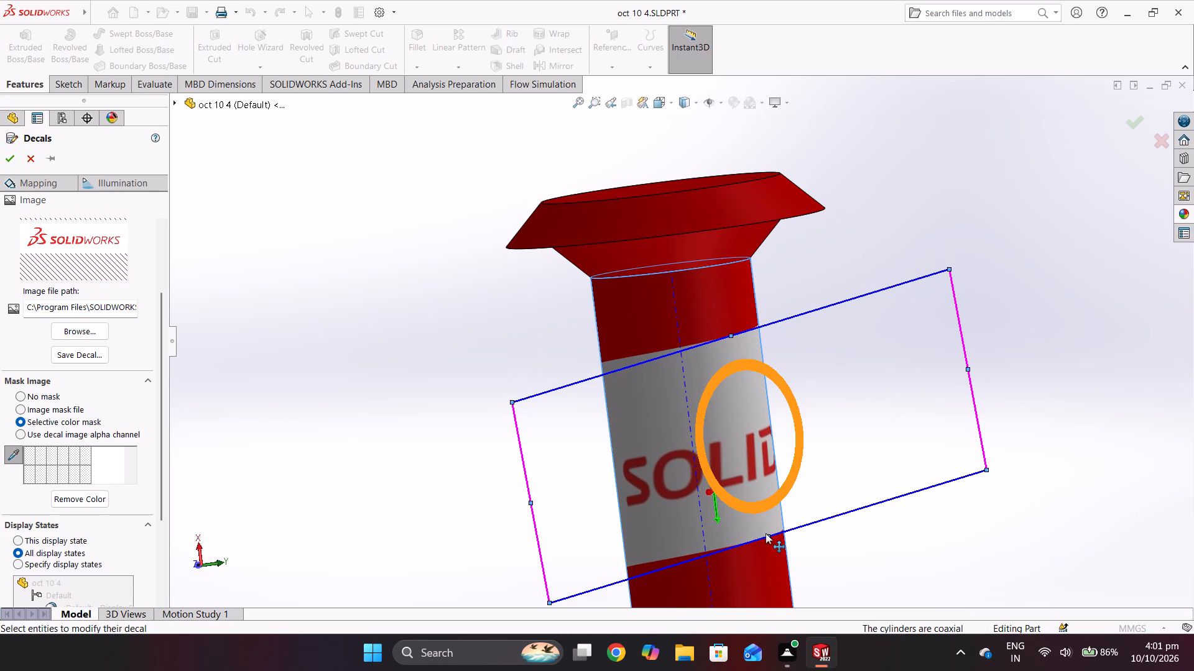
middle_click_drag(782, 549, 899, 450)
middle_click_drag(857, 528, 923, 524)
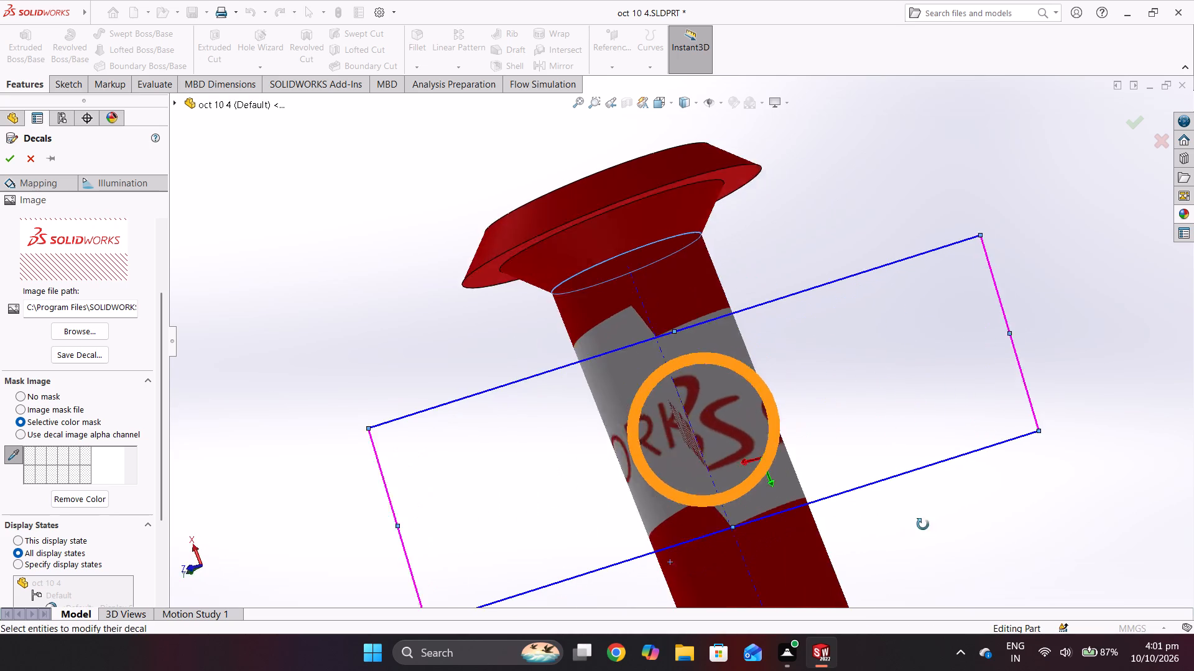
Fine-tune the decal's rotation to about 180° so its band runs squarely around the main cylinder.
middle_click_drag(923, 524, 942, 521)
left_click_drag(759, 467, 743, 479)
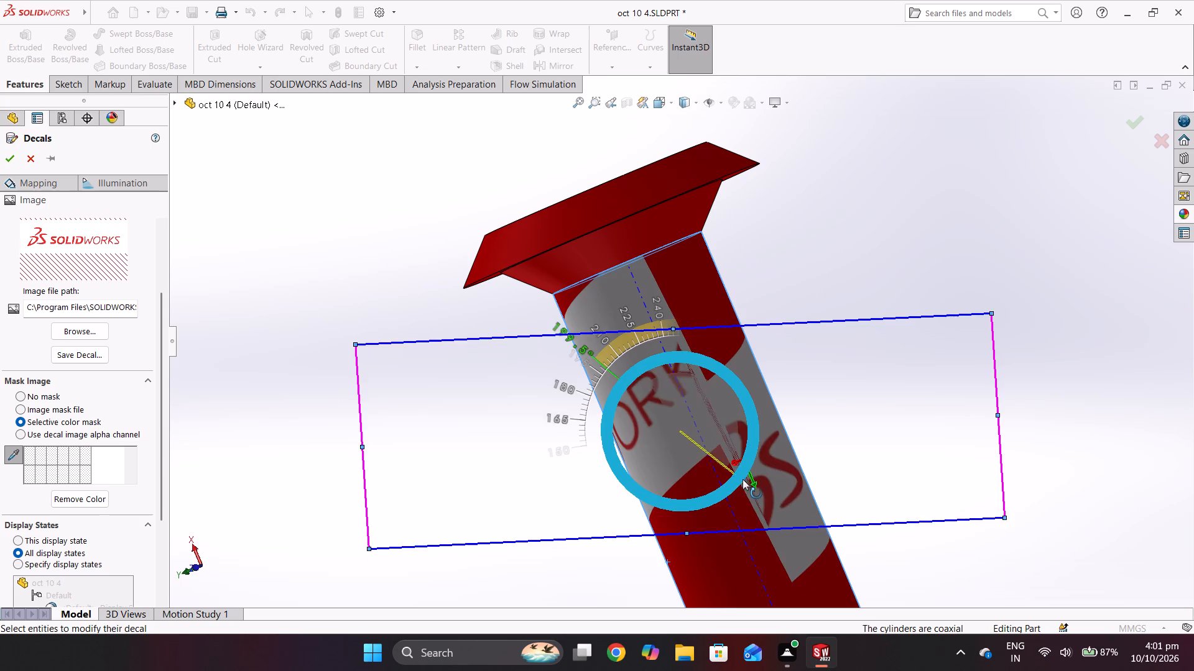
left_click_drag(743, 479, 738, 459)
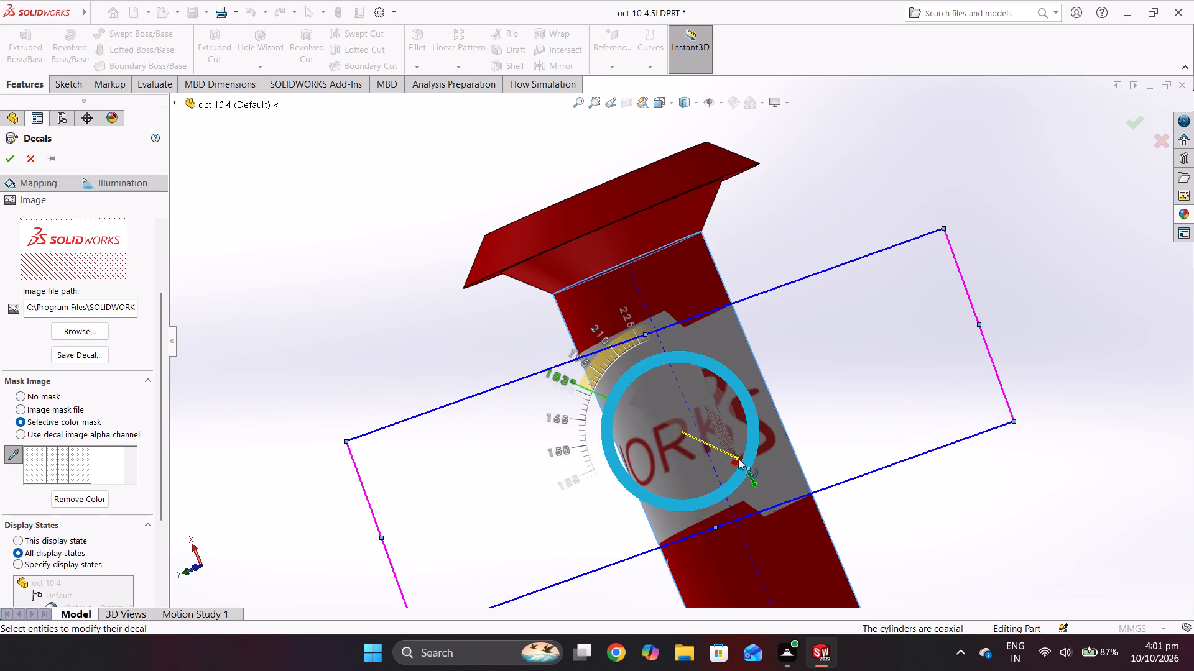
left_click_drag(738, 459, 734, 454)
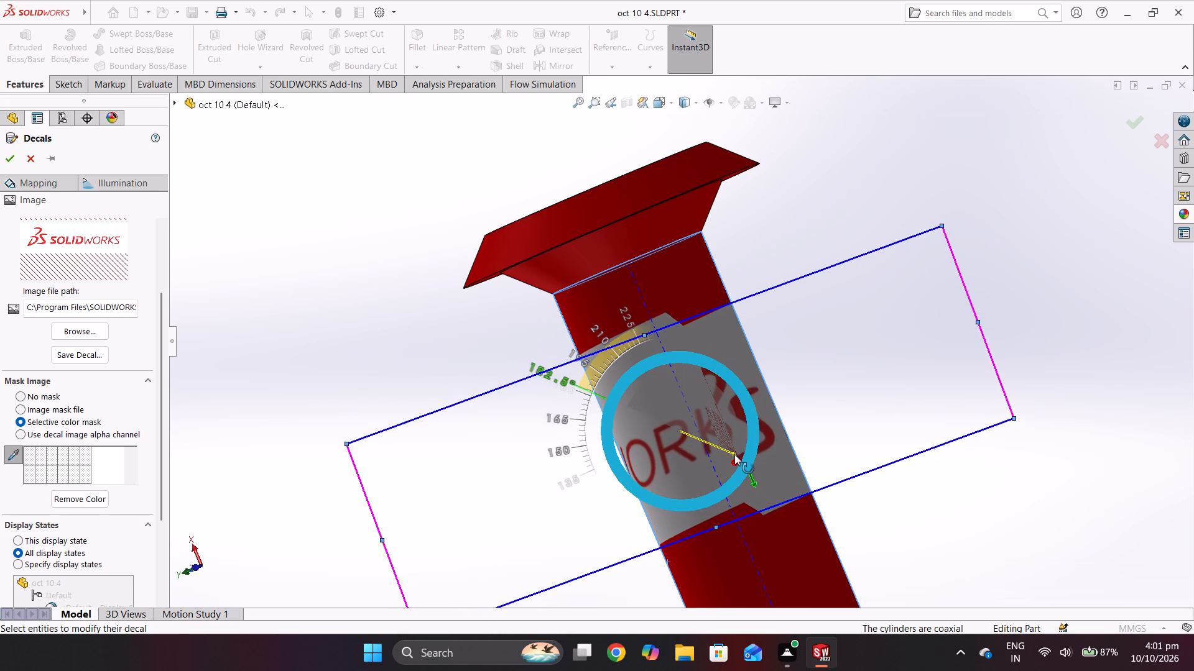
left_click_drag(734, 454, 734, 452)
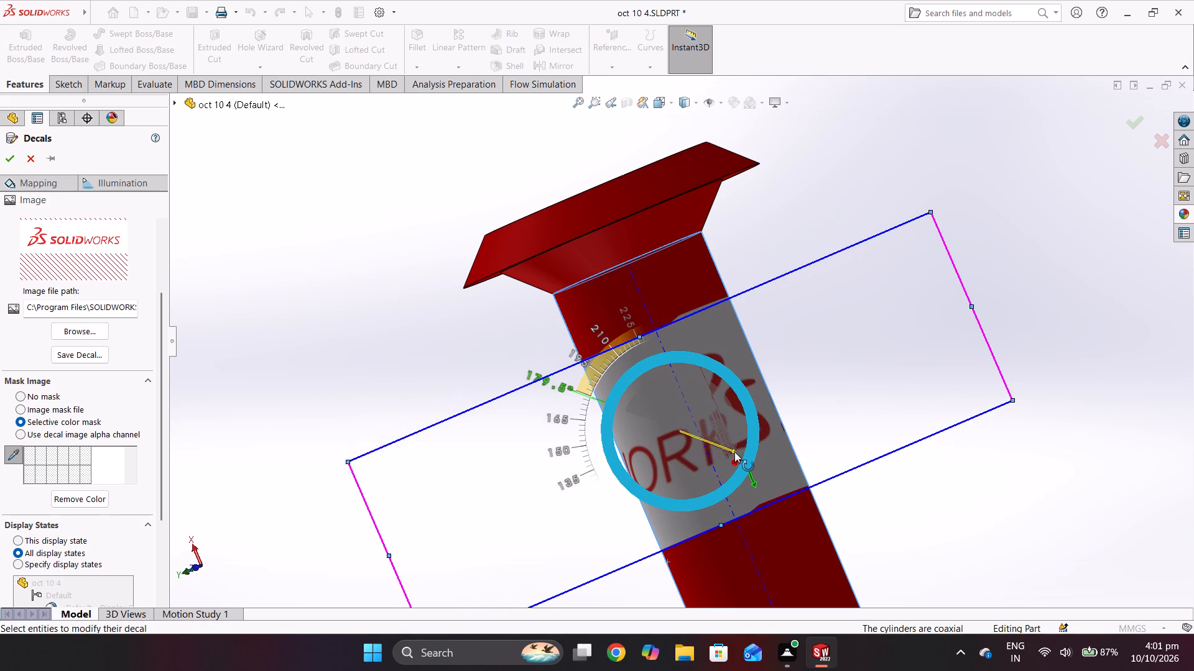
left_click_drag(734, 452, 734, 454)
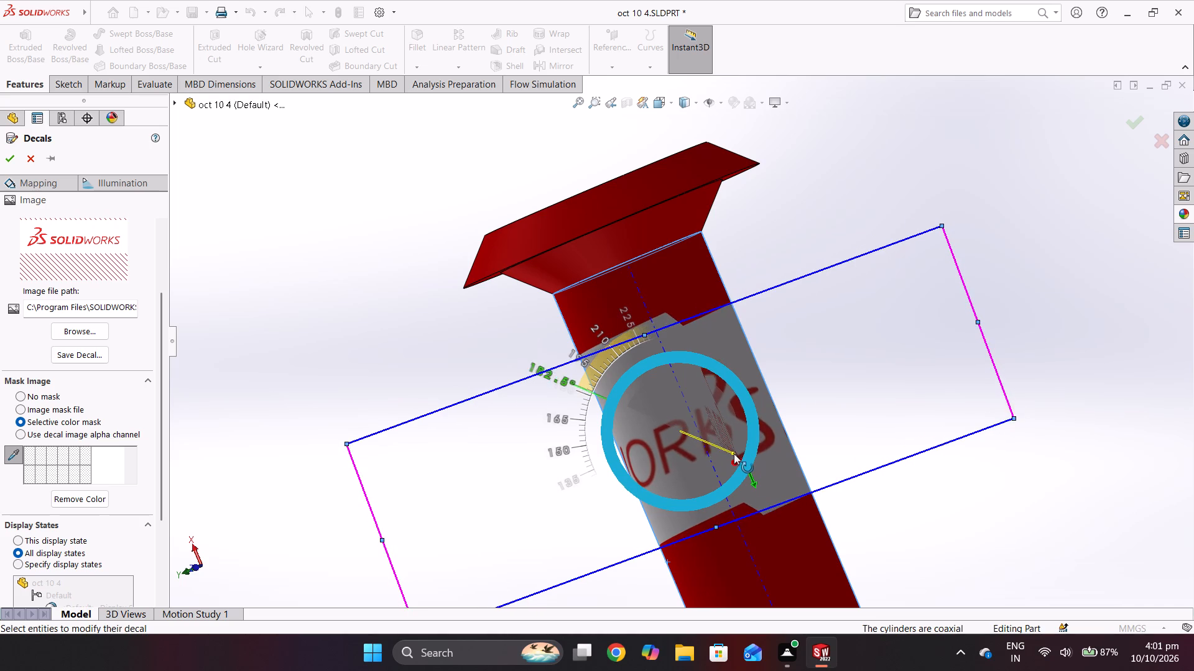
left_click_drag(734, 454, 733, 450)
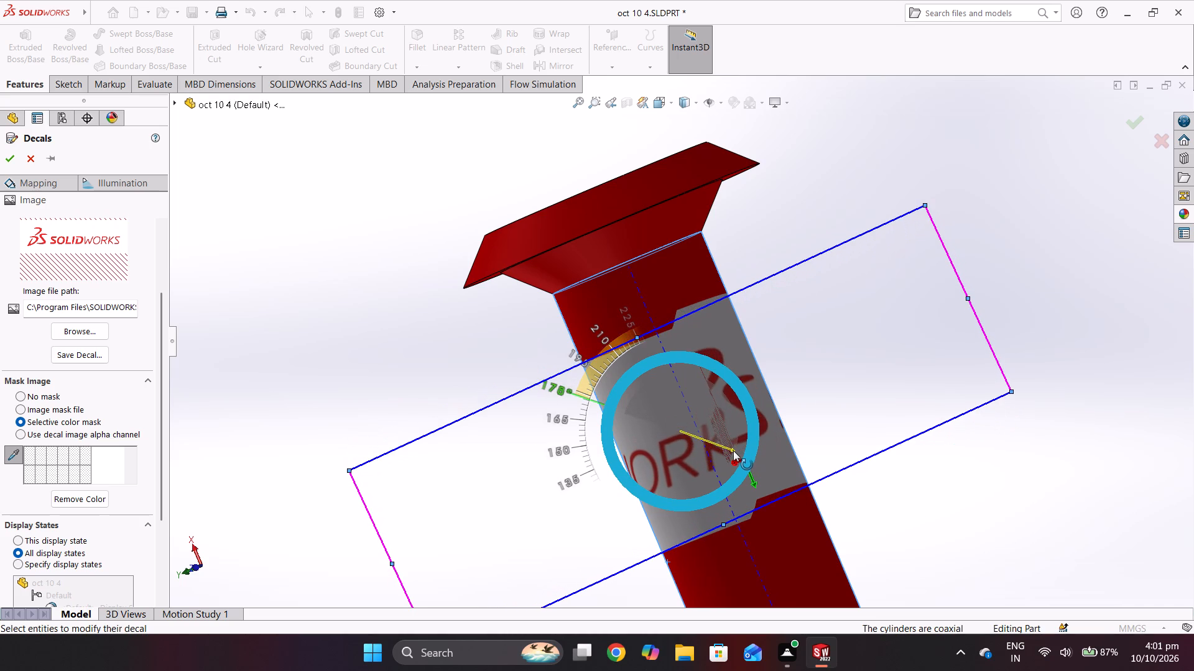
left_click_drag(733, 450, 733, 452)
left_click(851, 533)
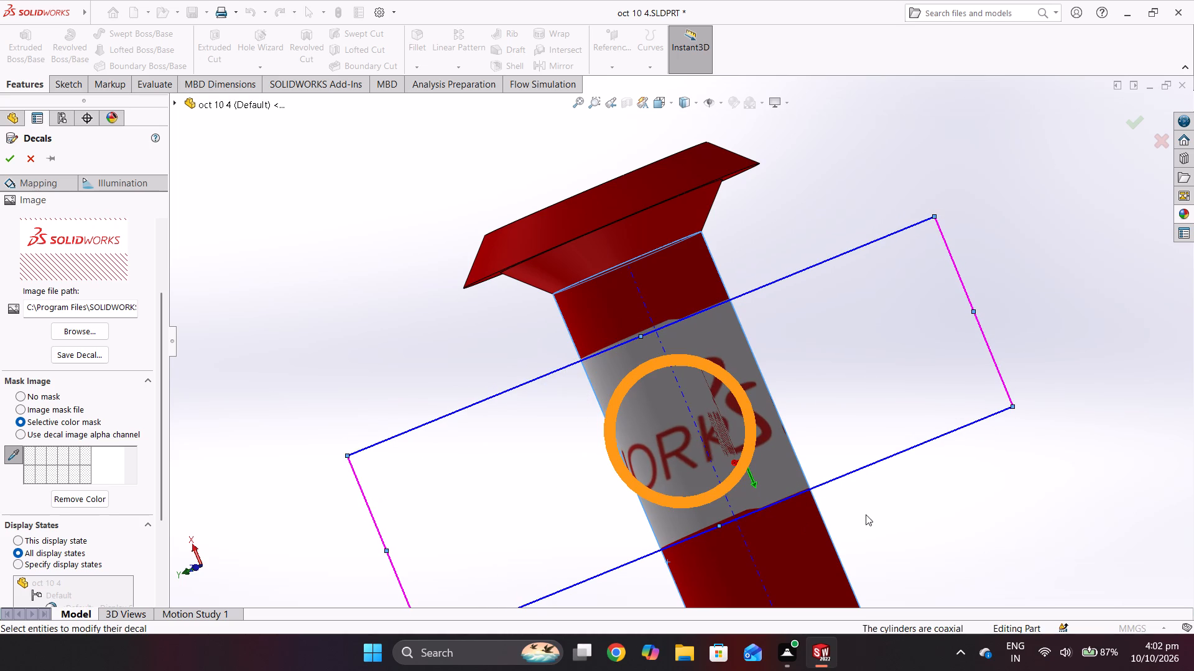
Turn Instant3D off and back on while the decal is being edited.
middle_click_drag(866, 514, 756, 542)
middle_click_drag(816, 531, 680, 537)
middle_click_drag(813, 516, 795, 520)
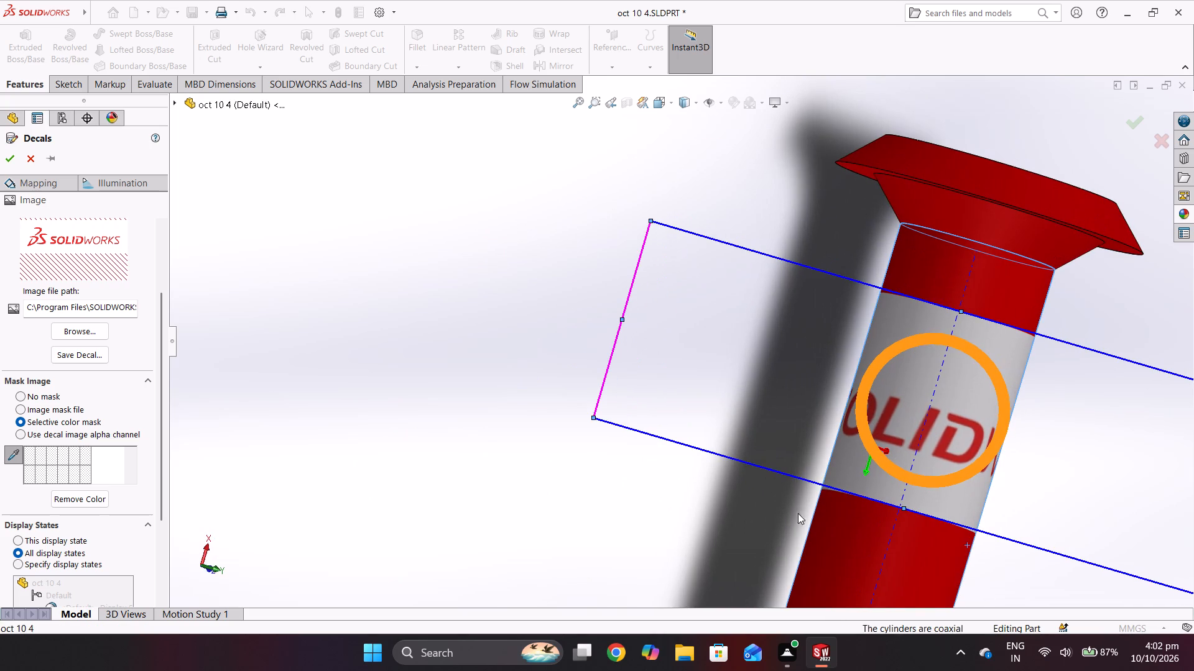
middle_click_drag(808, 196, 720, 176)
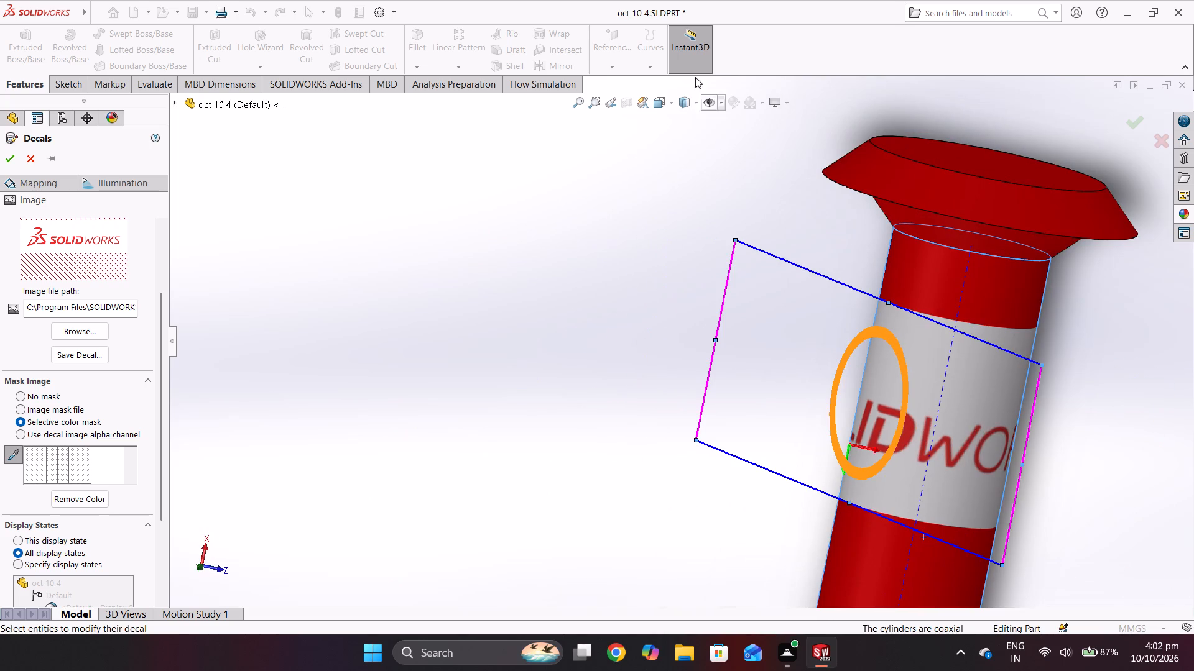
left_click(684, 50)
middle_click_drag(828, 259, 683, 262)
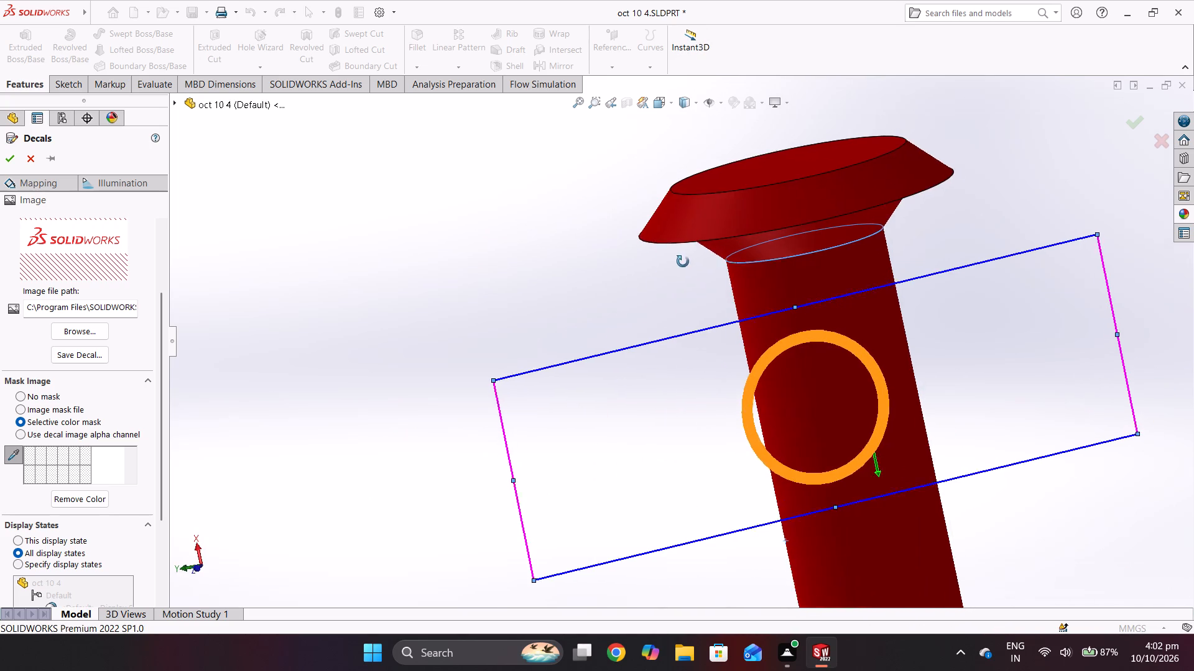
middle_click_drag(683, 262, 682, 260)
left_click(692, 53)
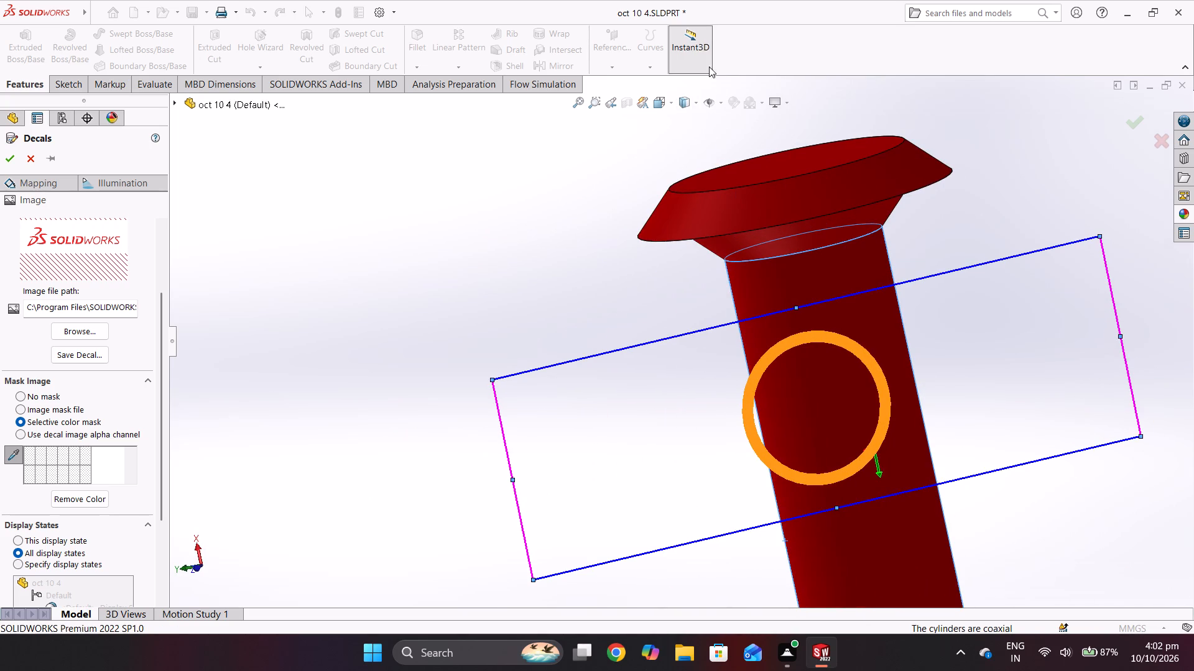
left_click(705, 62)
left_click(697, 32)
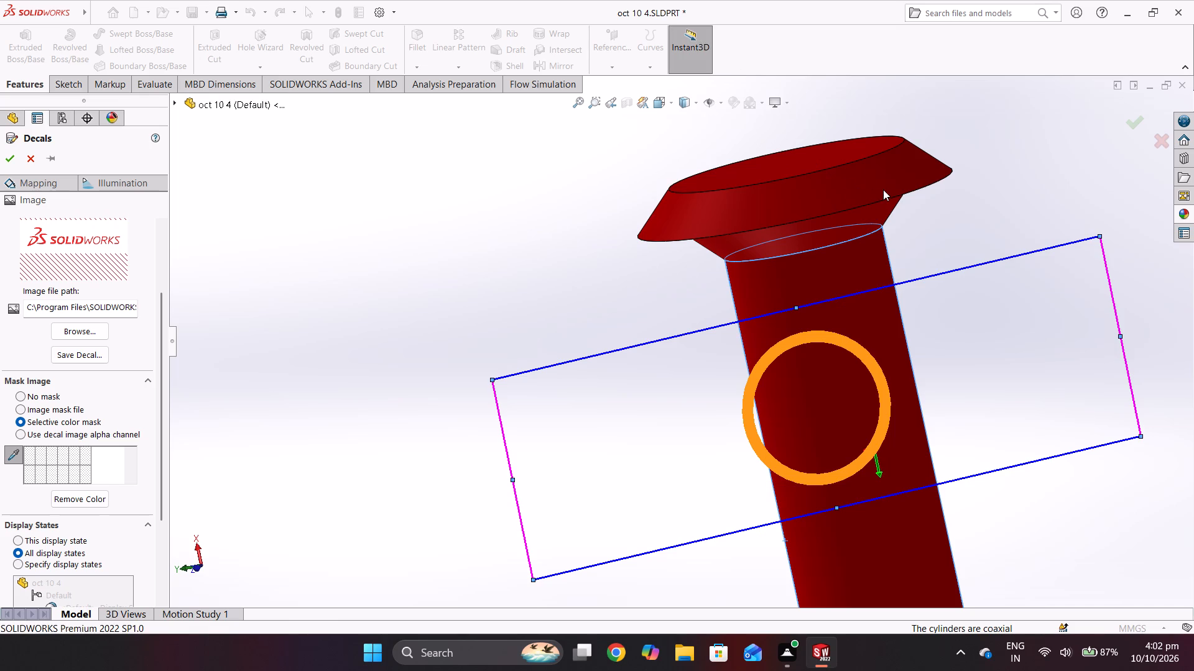
Examine the decal's placement on the main cylinder from several directions, including straight side and end views.
middle_click_drag(887, 189, 1013, 294)
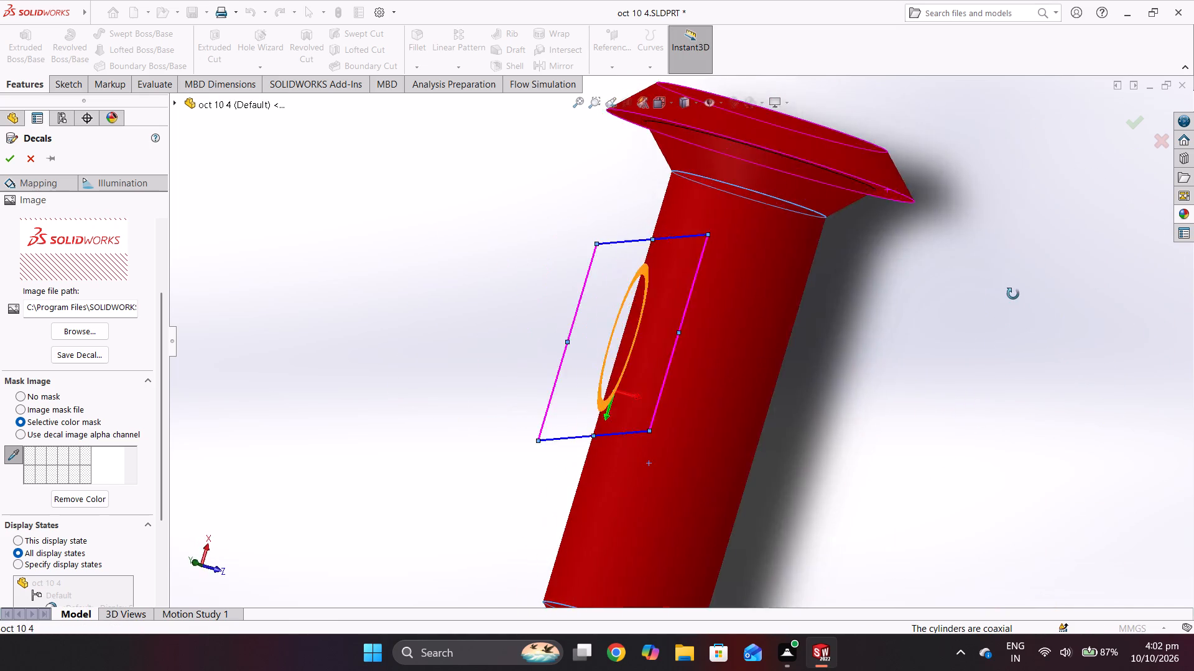
middle_click_drag(1013, 294, 881, 396)
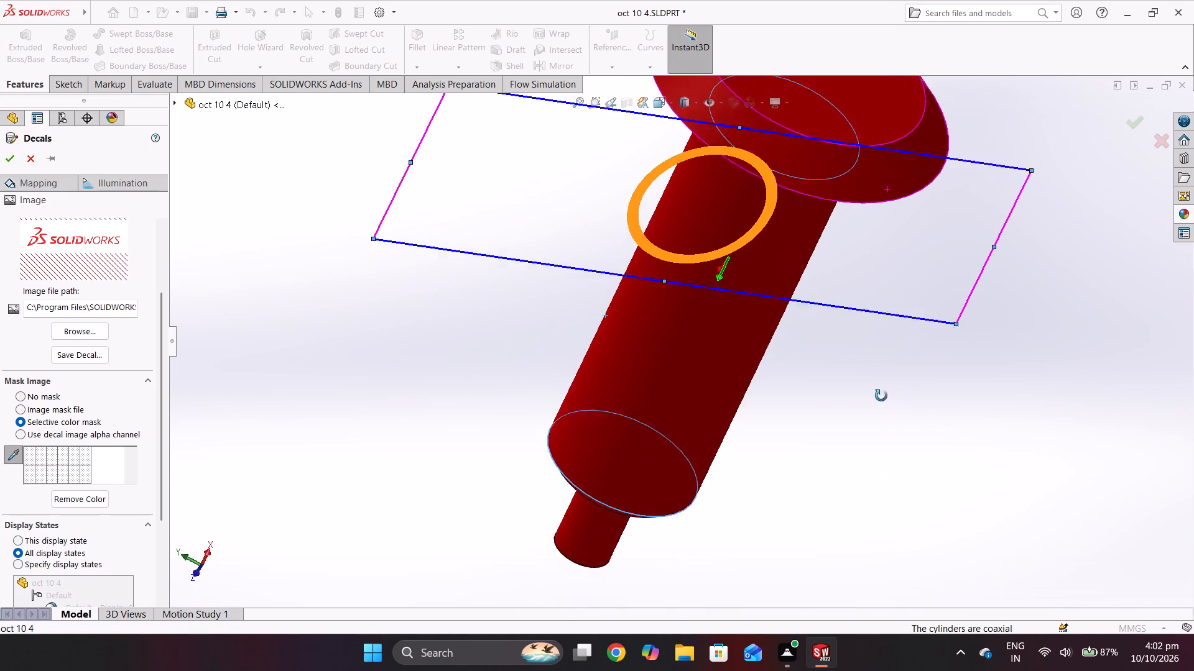
middle_click_drag(881, 396, 816, 408)
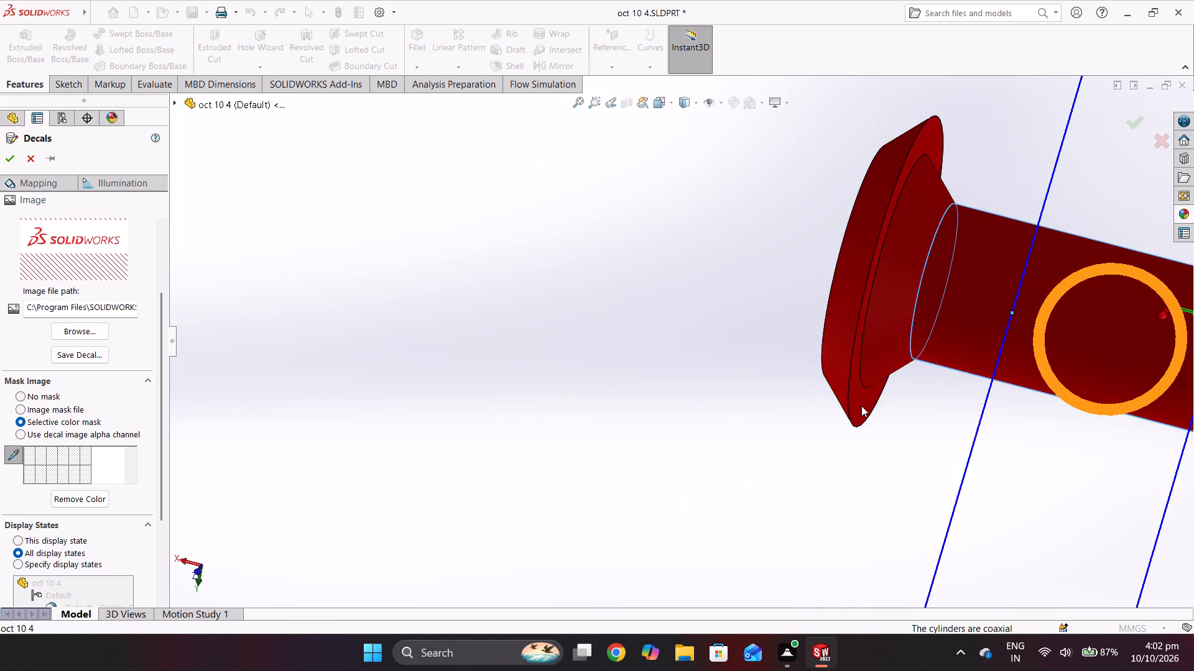
middle_click_drag(861, 406, 755, 388)
key("space")
key("space")
key("space")
key("space")
key("space")
key("space")
key("space")
key("space")
key("space")
key("space")
key("space")
key("space")
middle_click_drag(841, 404, 707, 394)
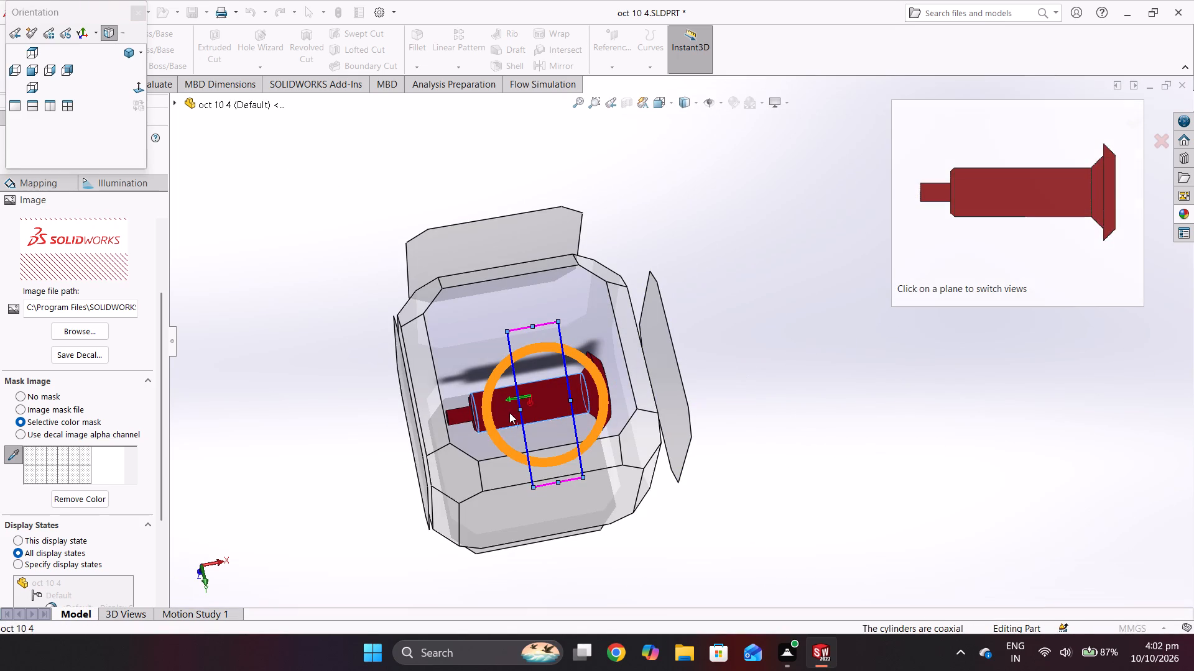
left_click(542, 388)
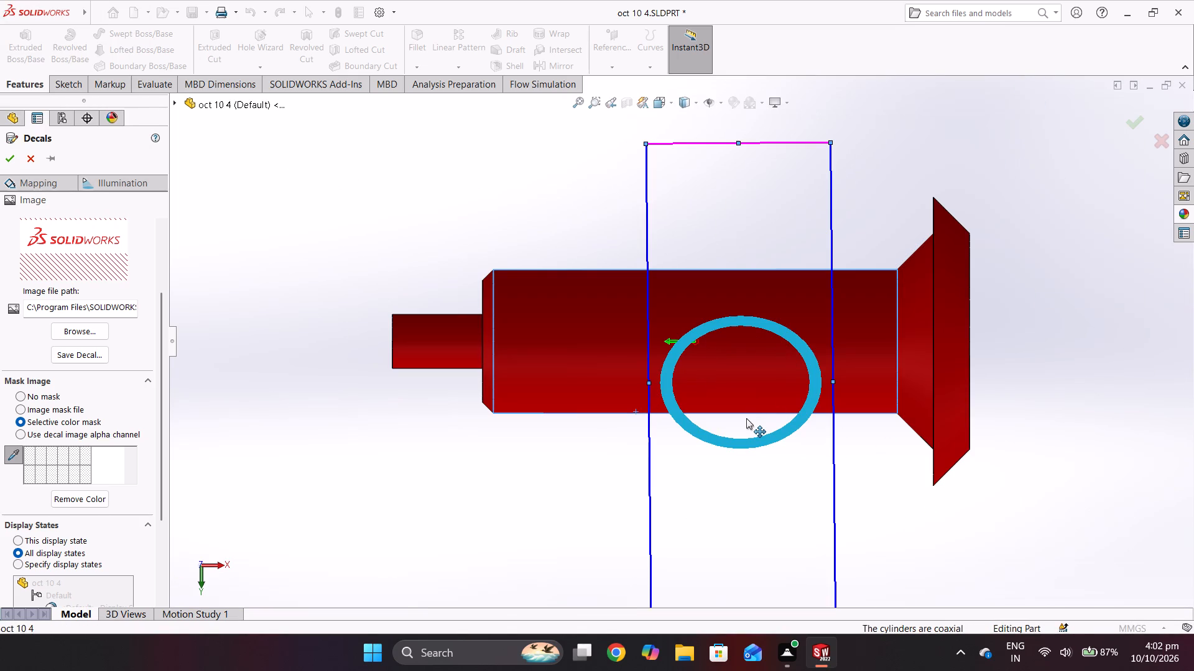
key("space")
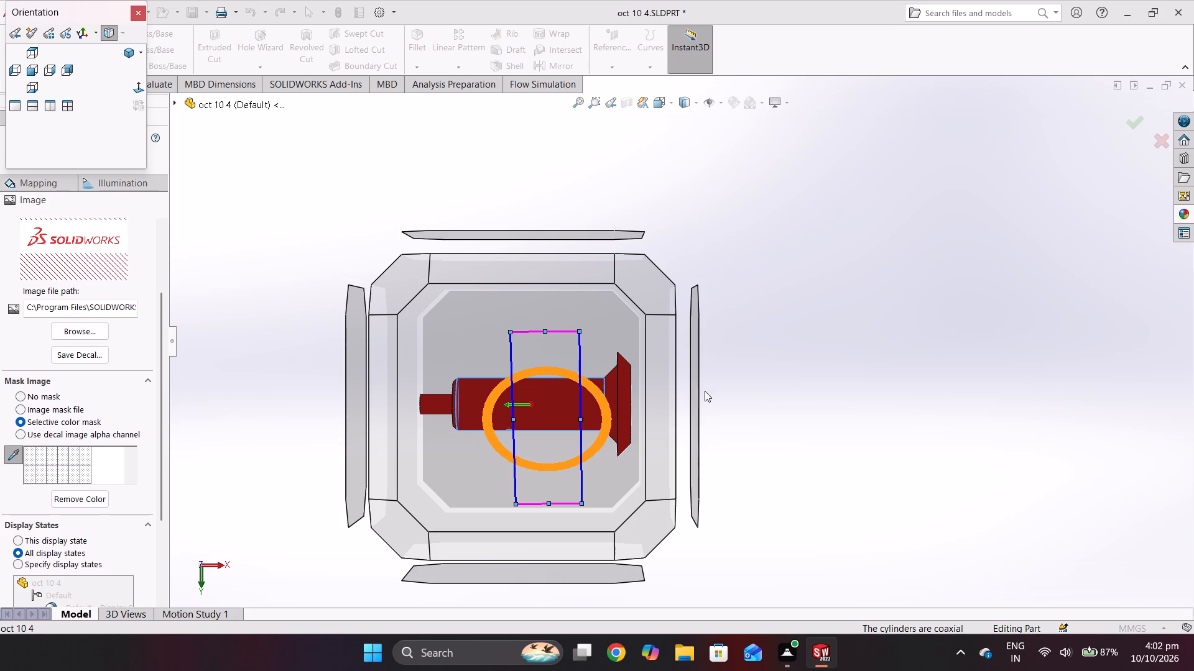
left_click(696, 396)
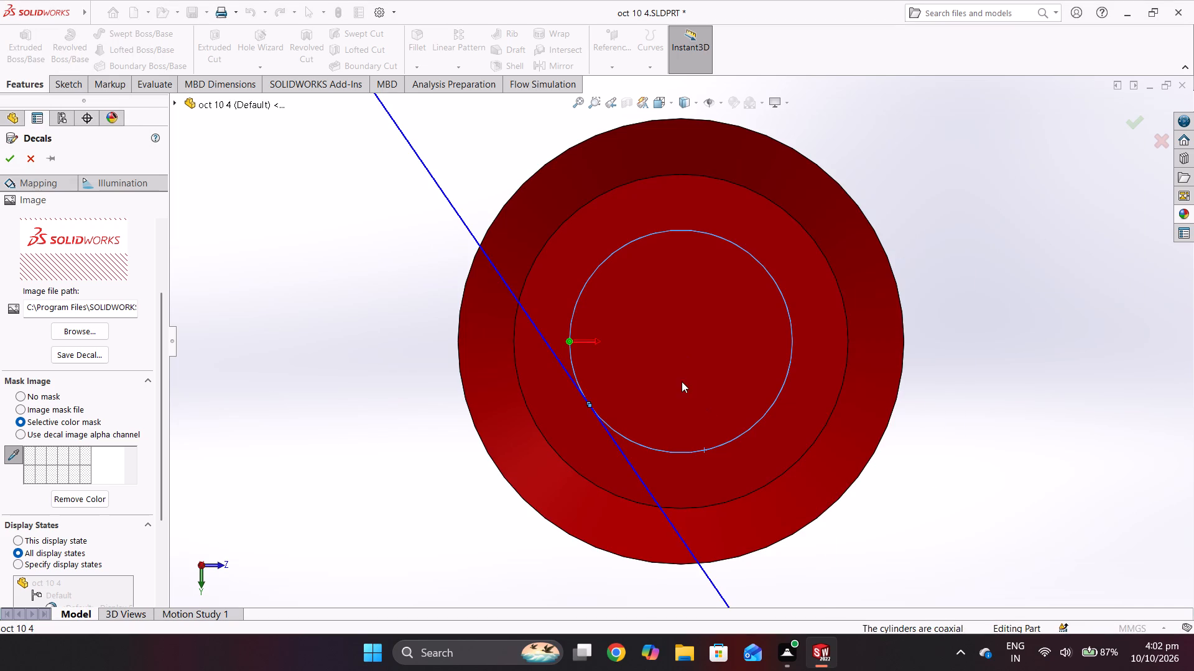
middle_click_drag(680, 386, 671, 342)
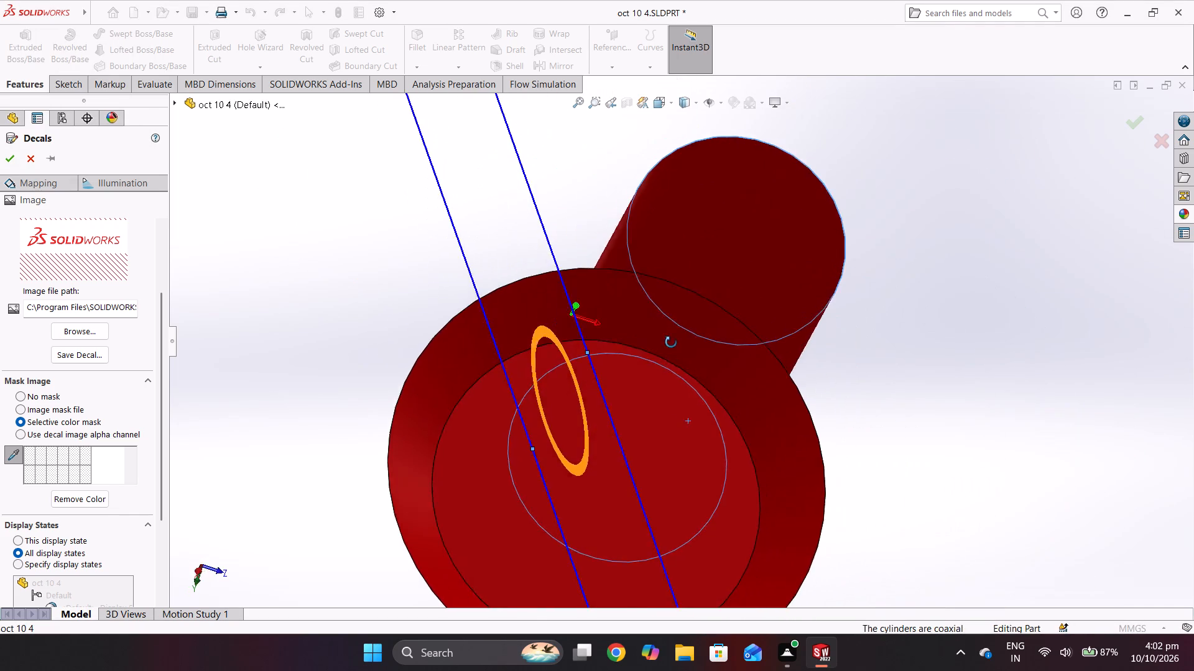
middle_click_drag(671, 342, 813, 303)
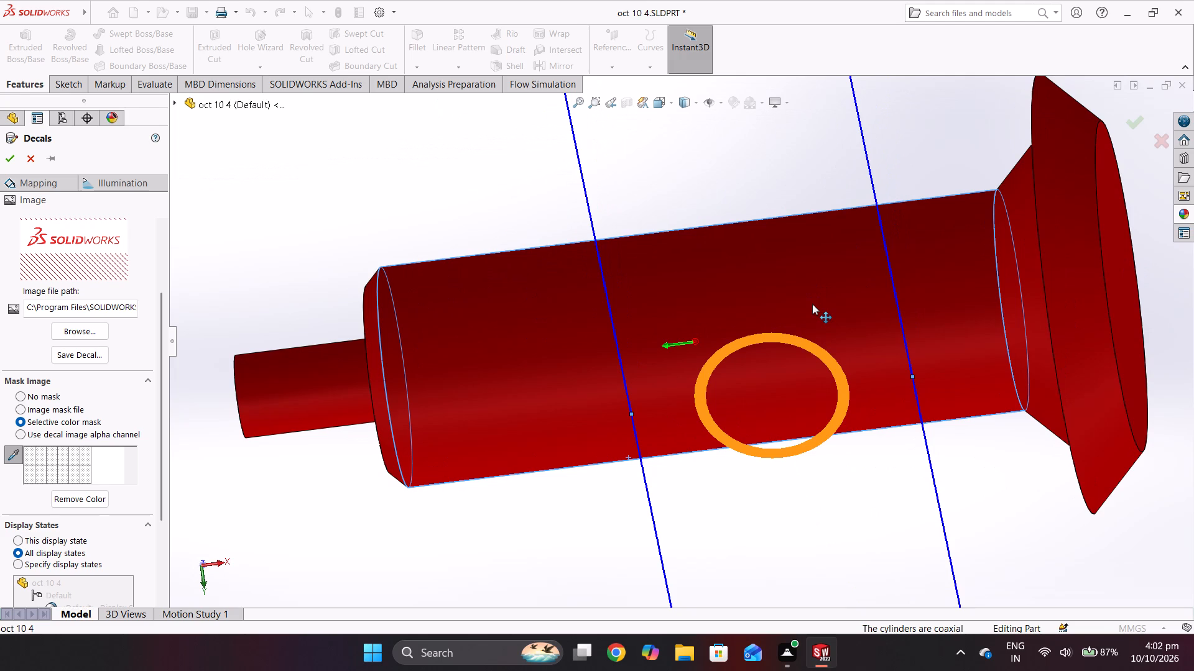
Accept the logo decal on the main cylinder and save the part.
key("ctrl+s")
key("ctrl+s")
key("ctrl+p")
left_click(15, 153)
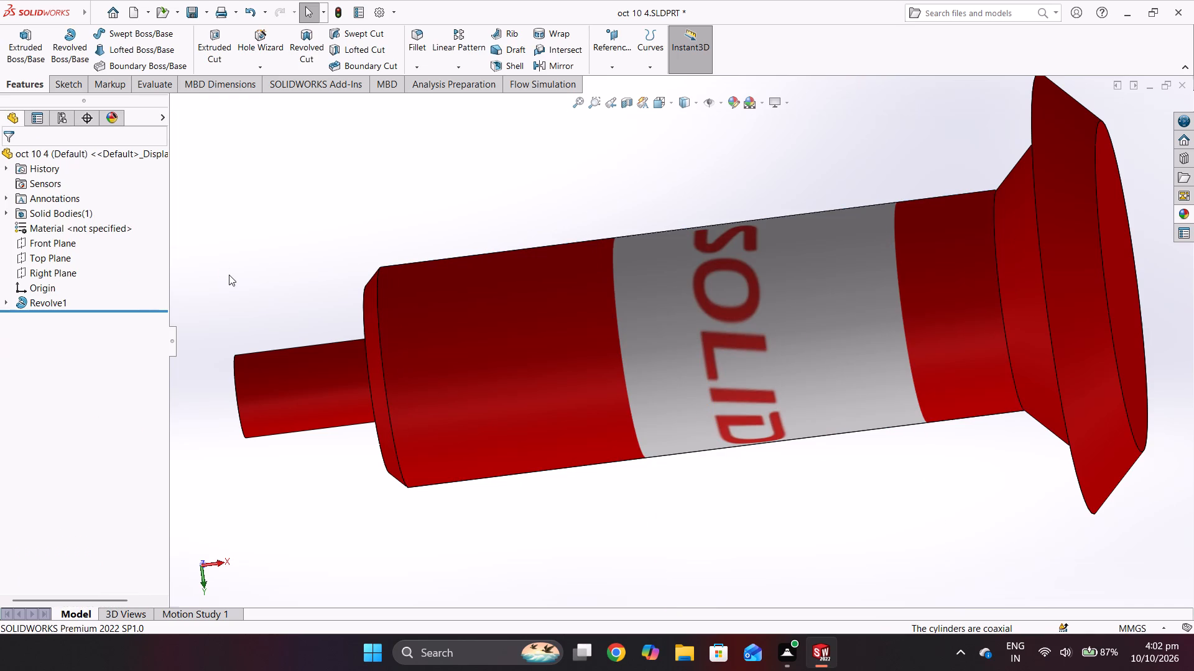
key("ctrl+s")
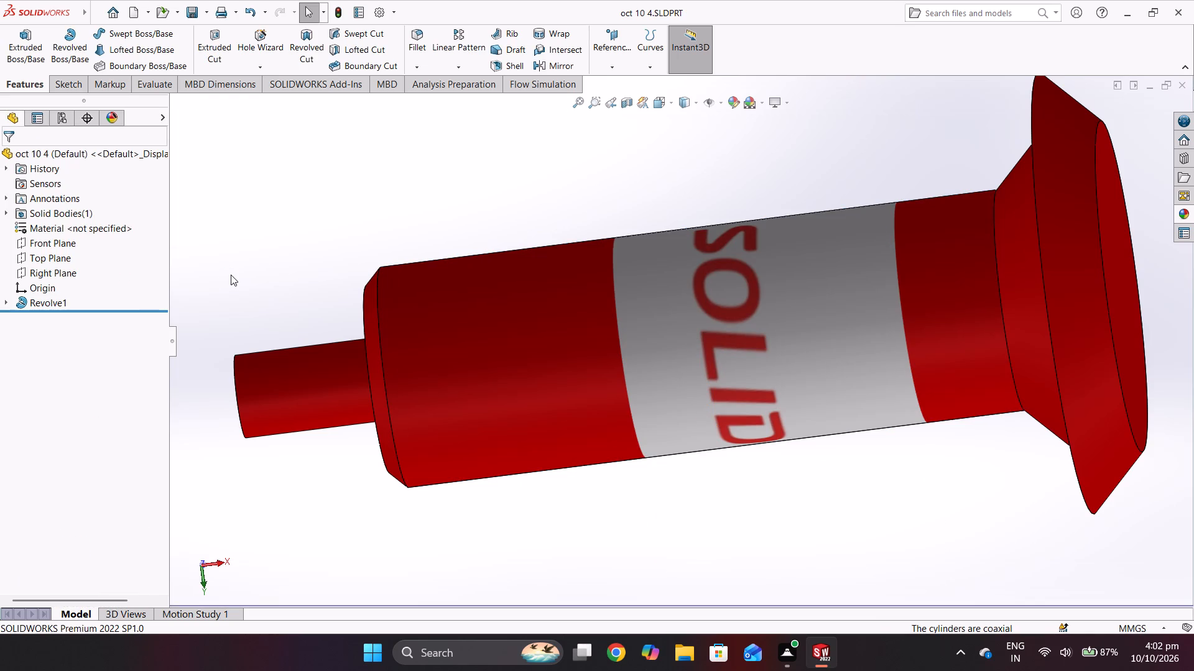
Preview the printed page of the current screen image to check how the part fits.
key("ctrl+p")
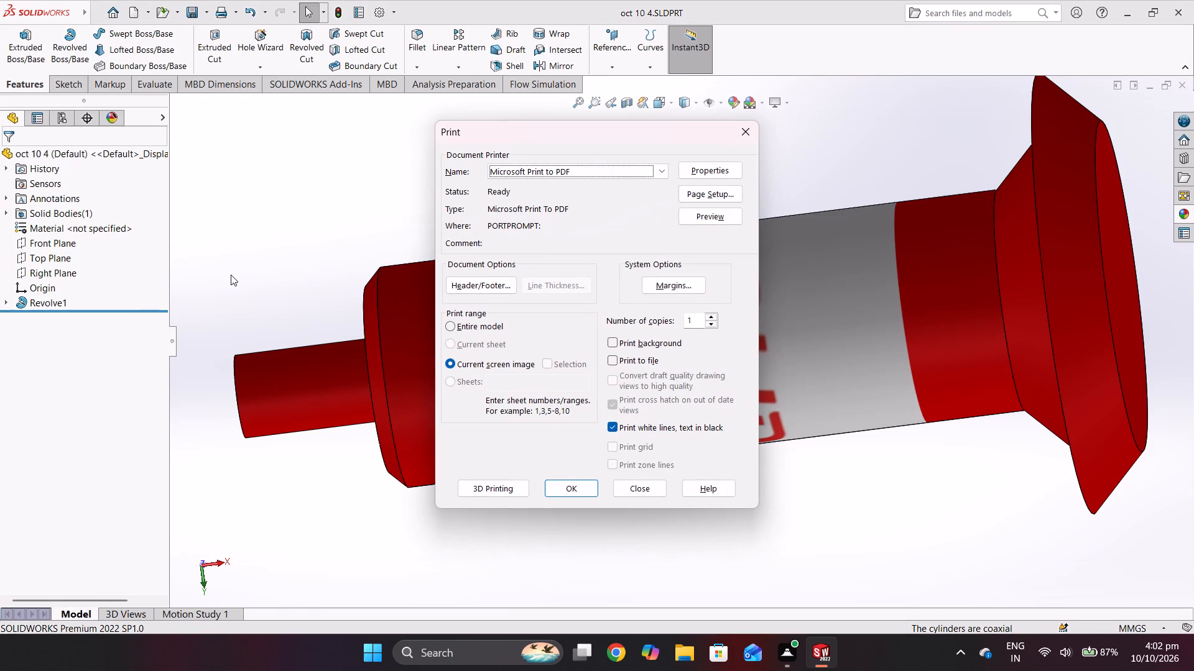
left_click(699, 216)
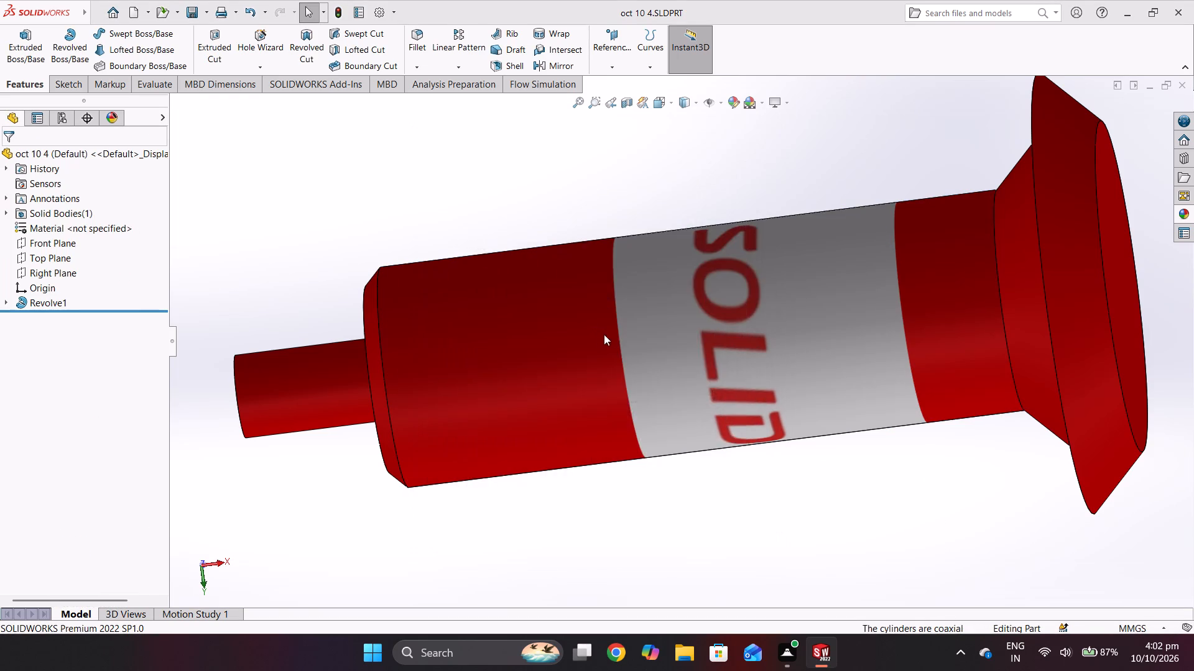
scroll(636, 329, "down", 1)
scroll(632, 317, "up", 2)
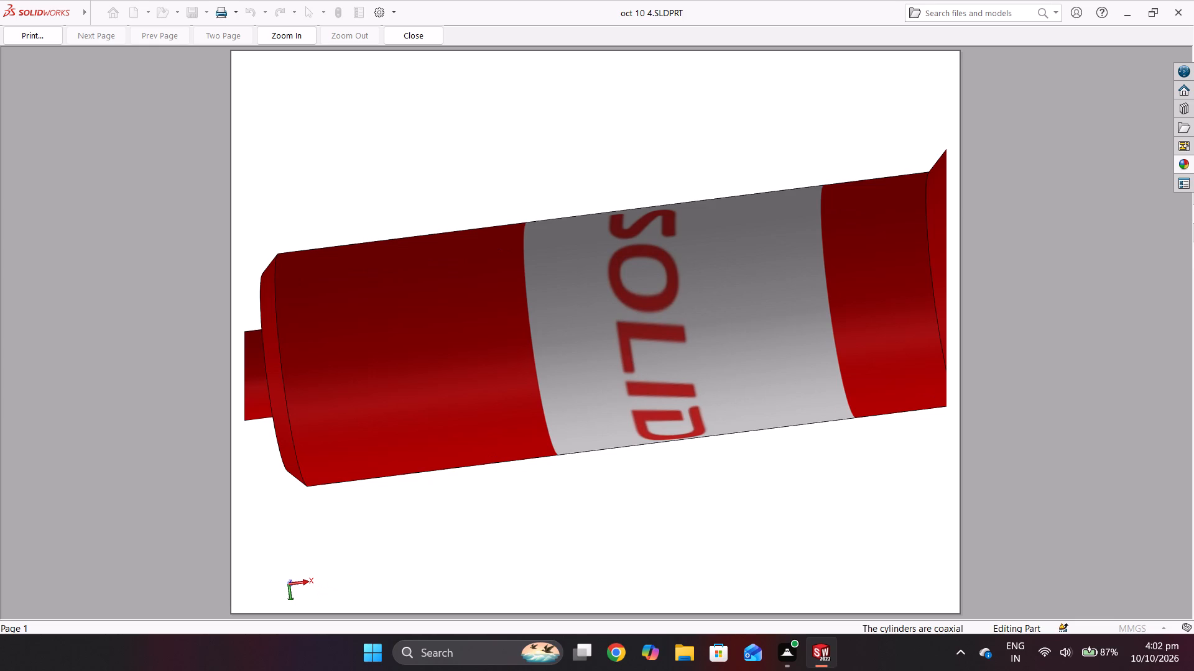
left_click(409, 35)
Preview the printed page of the current screen image with the whole part framed inside the sheet.
scroll(660, 198, "down", 2)
scroll(674, 203, "up", 4)
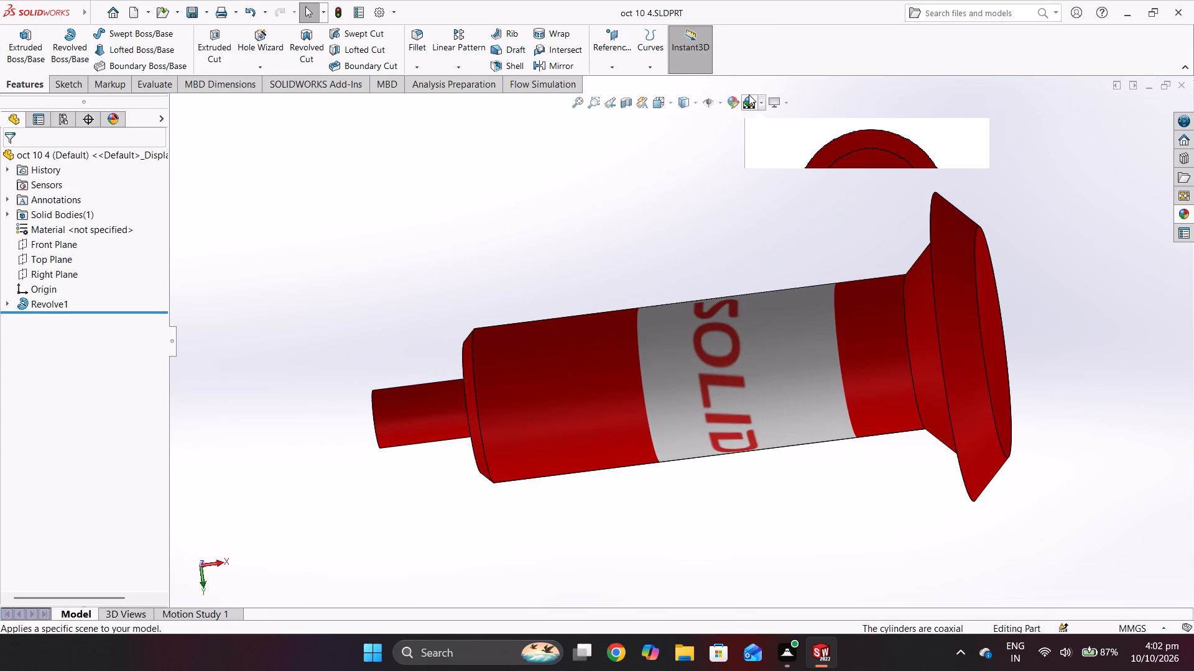
key("ctrl+p")
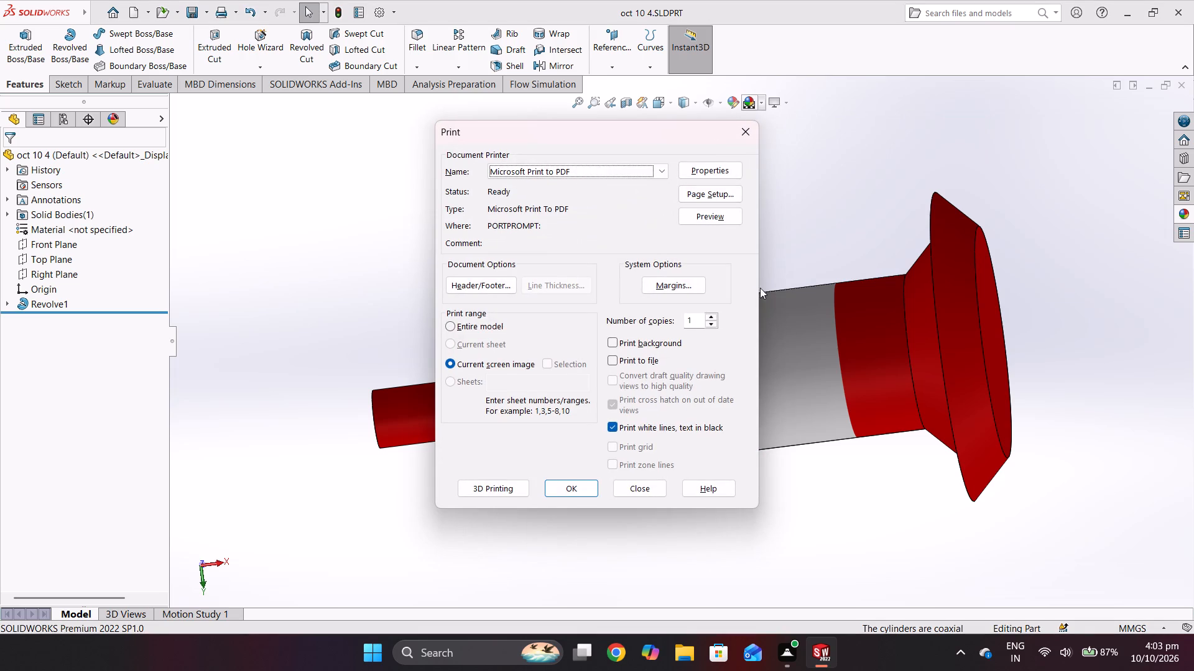
left_click(700, 221)
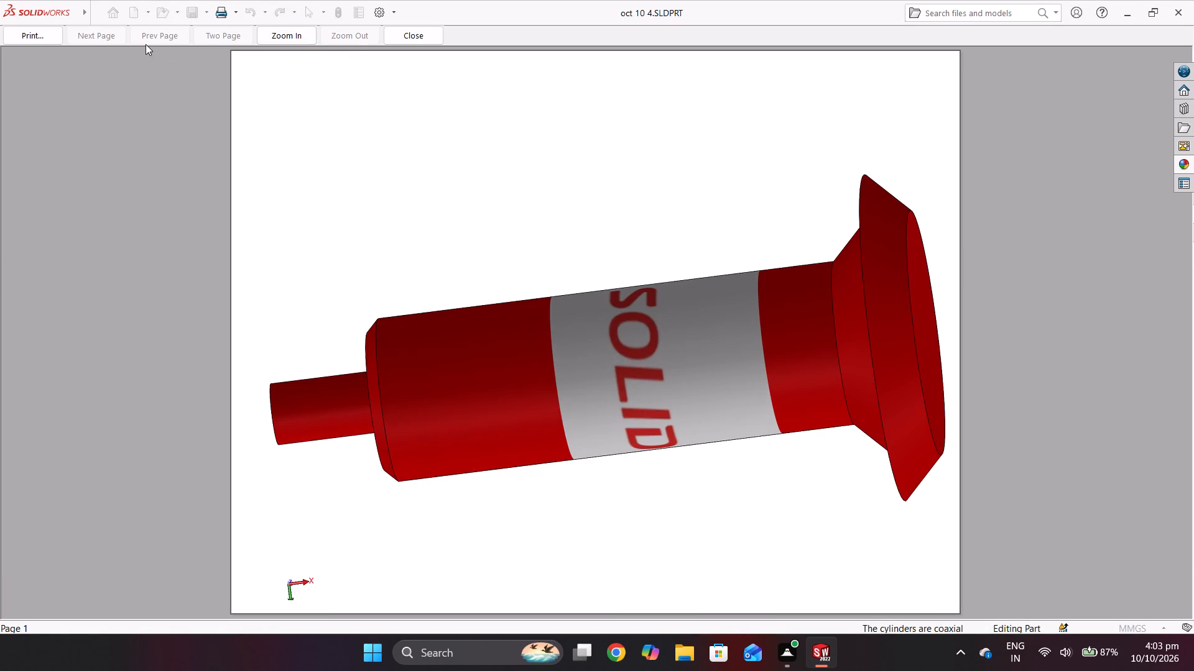
Print the current screen image with Microsoft Print to PDF, saving it in Documents as oct 10 4.
left_click(26, 39)
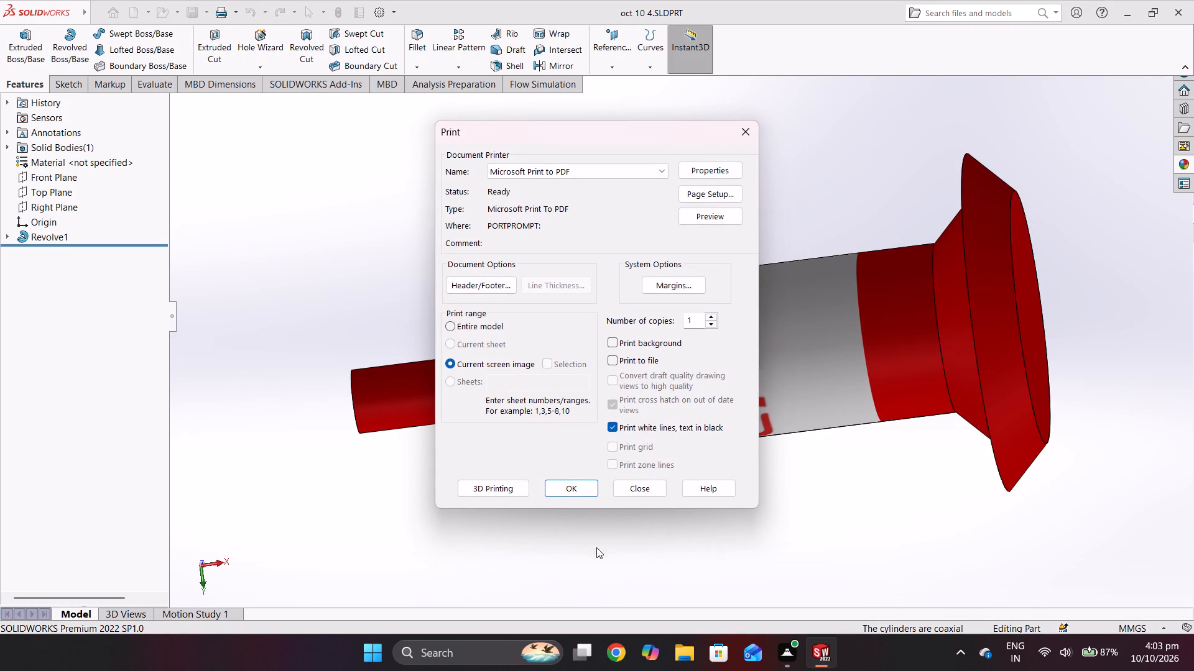
left_click(585, 492)
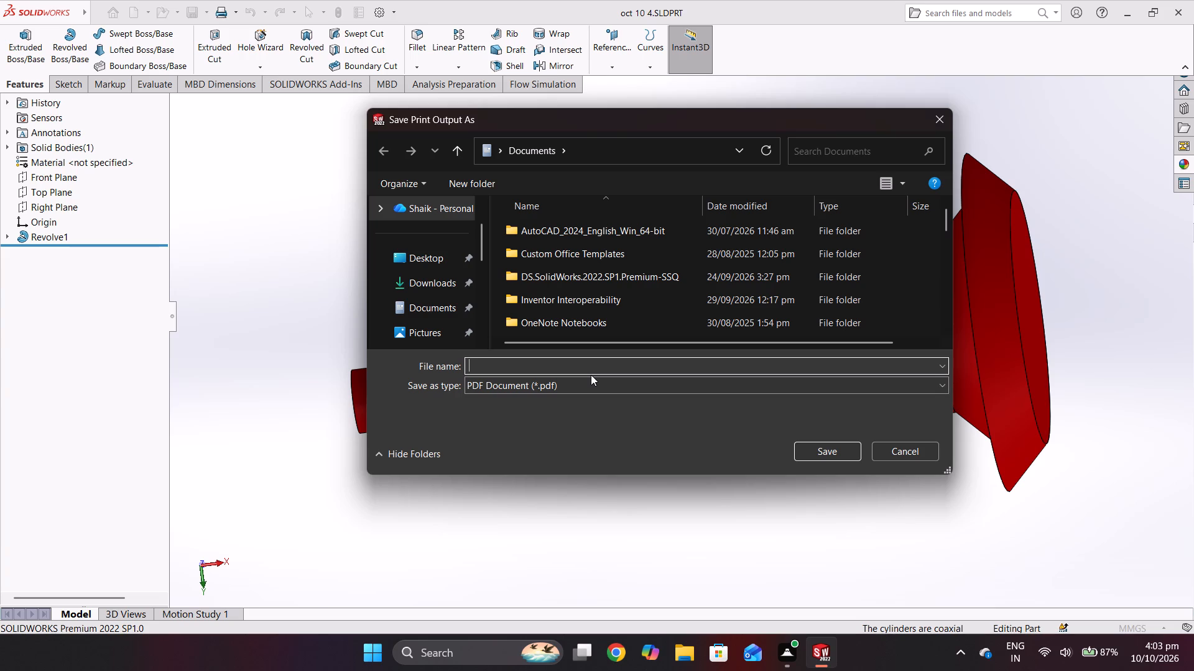
key("o")
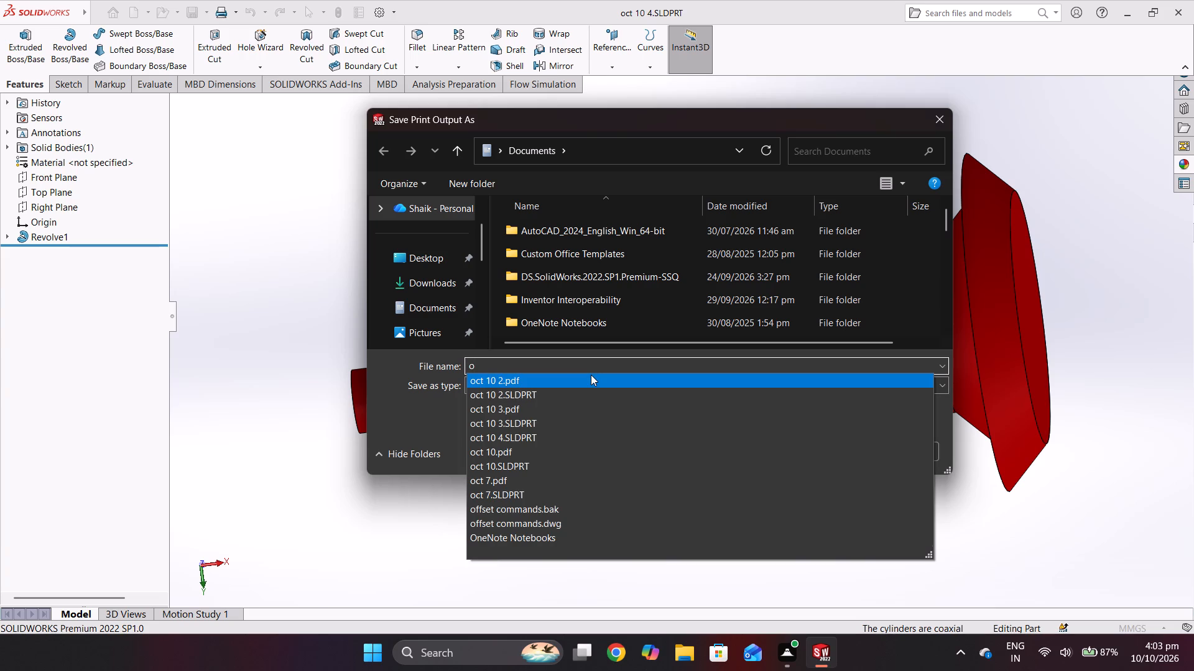
type("ct")
key("space")
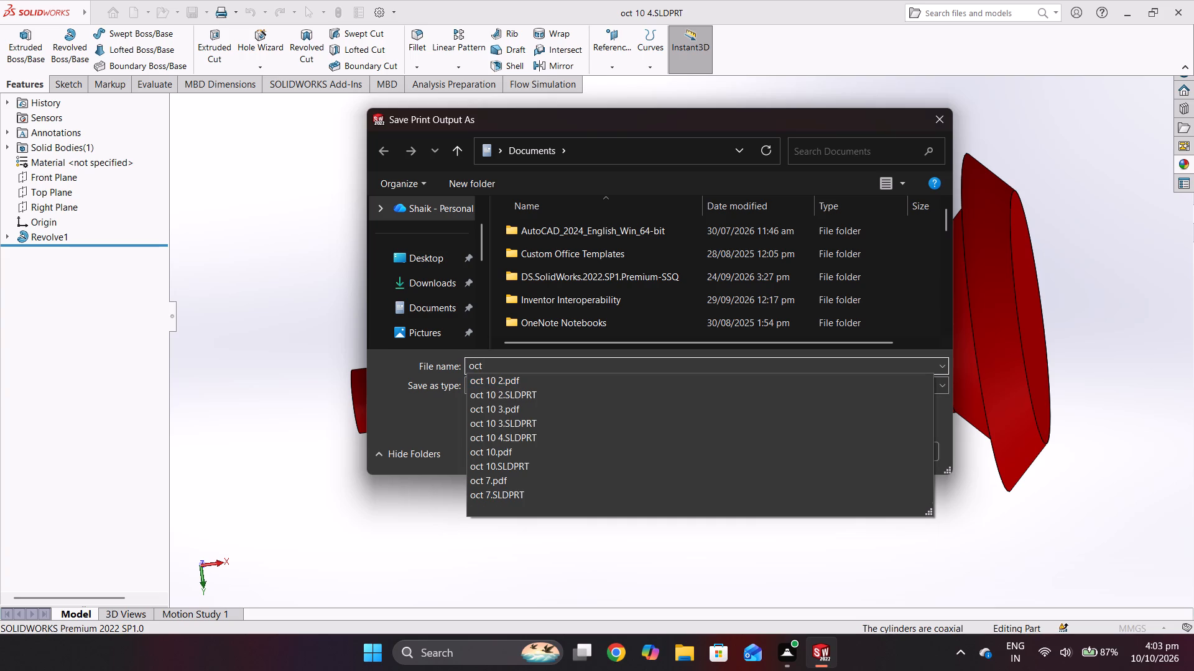
type("10")
key("space")
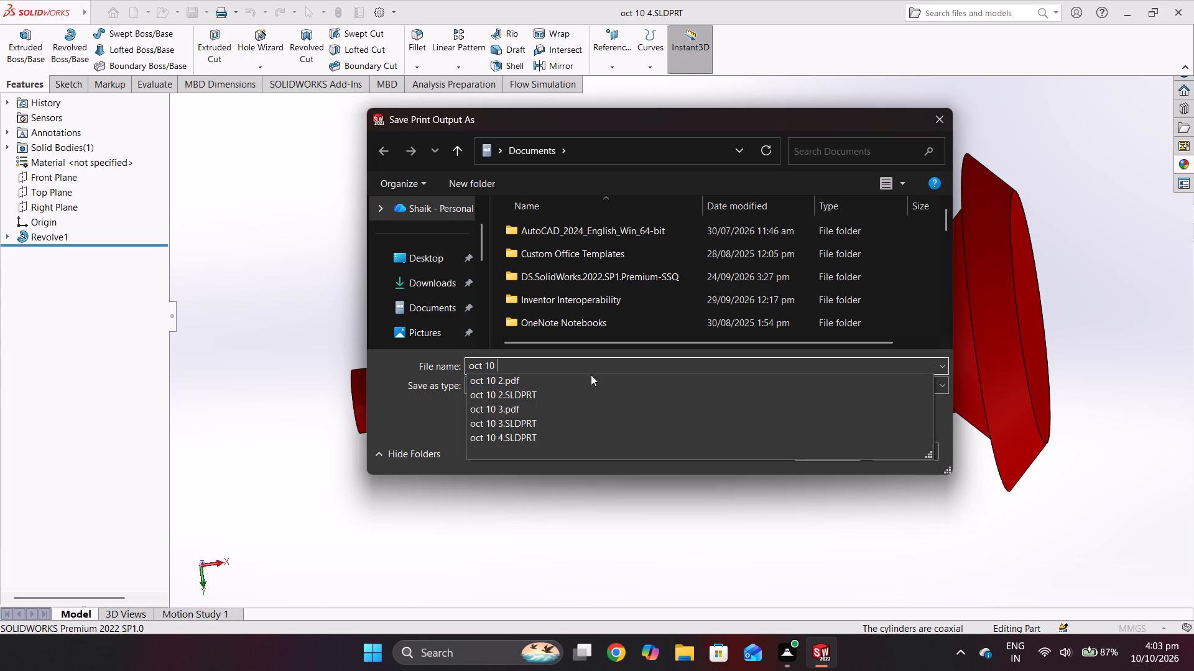
key("4")
key("Return")
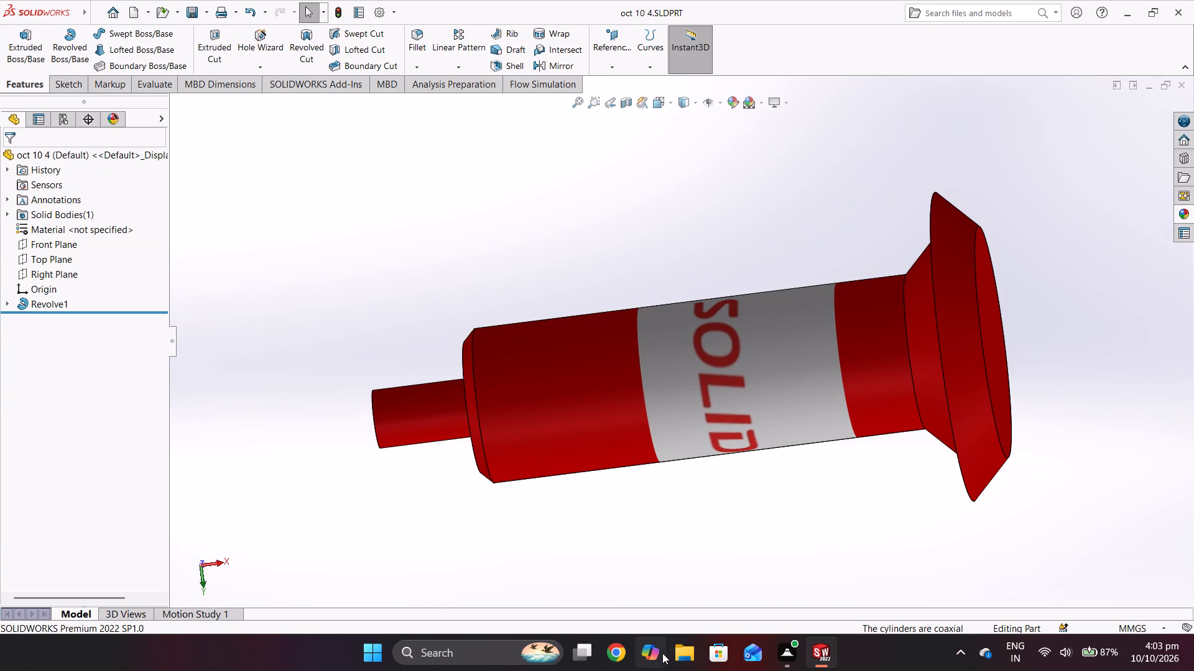
Switch to File Explorer, look through the recent files for the printed oct 10 4 PDF, and close the window.
left_click(678, 645)
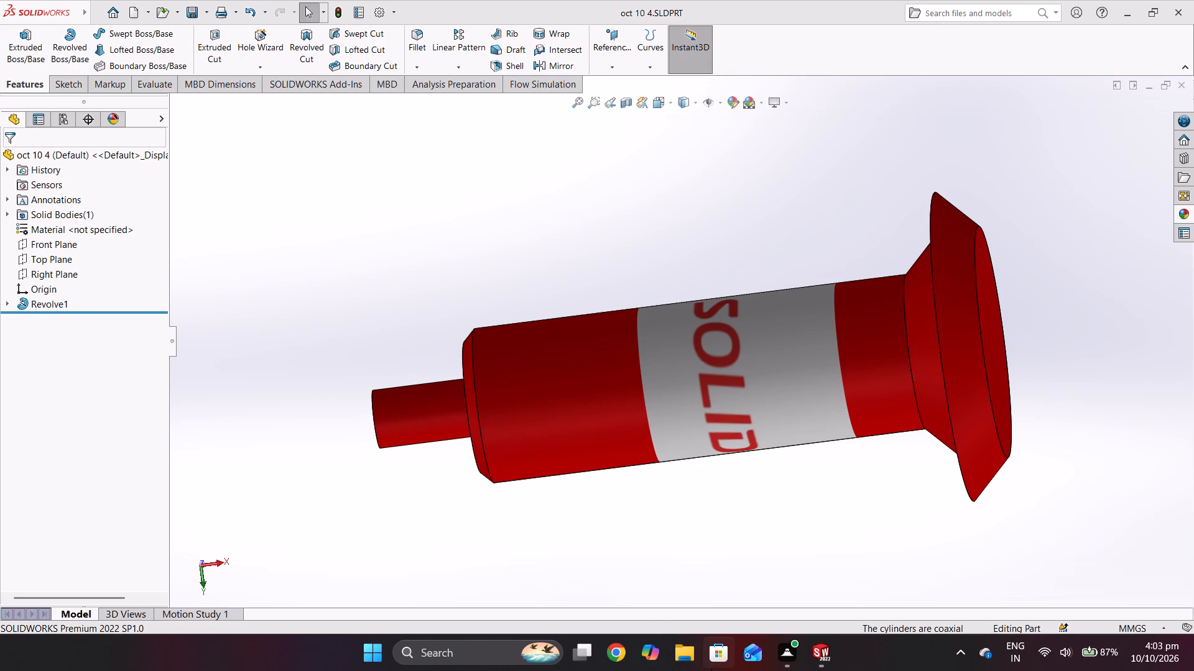
scroll(201, 279, "down", 1)
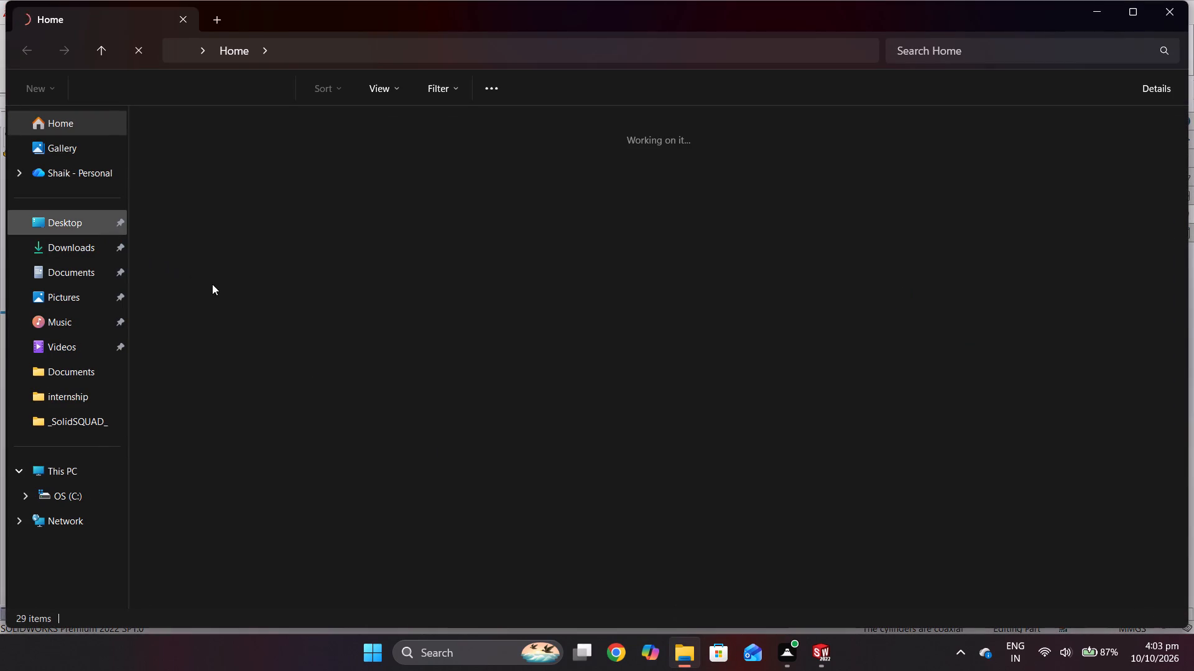
scroll(212, 284, "down", 1)
scroll(382, 333, "down", 1)
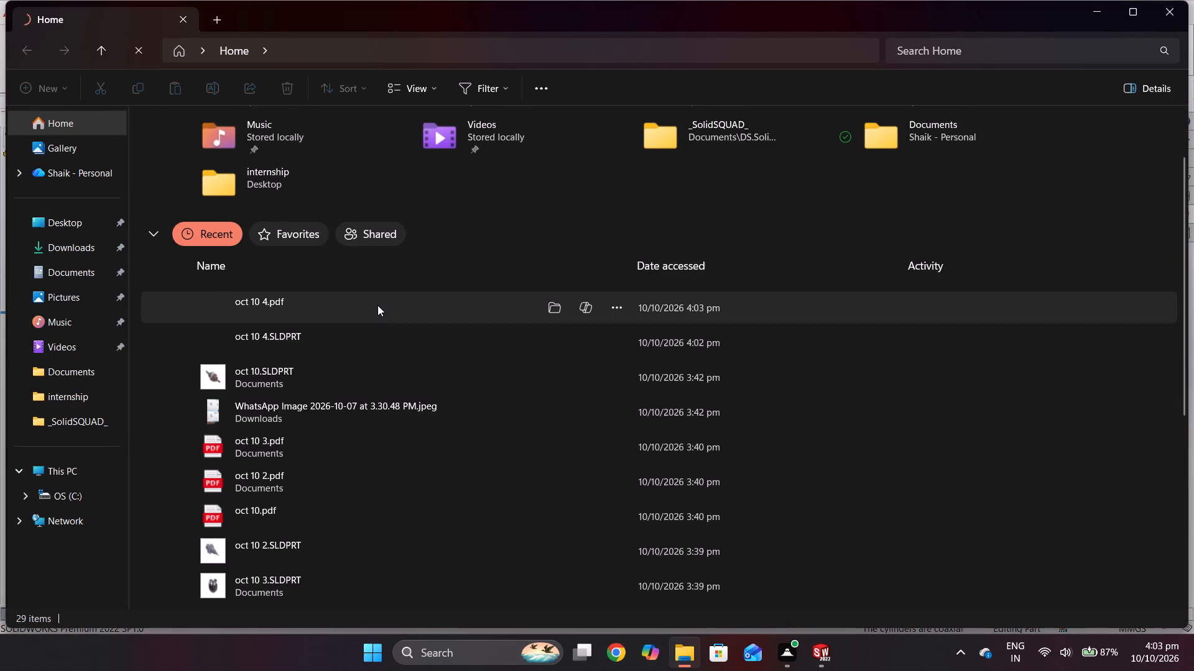
left_click(1188, 10)
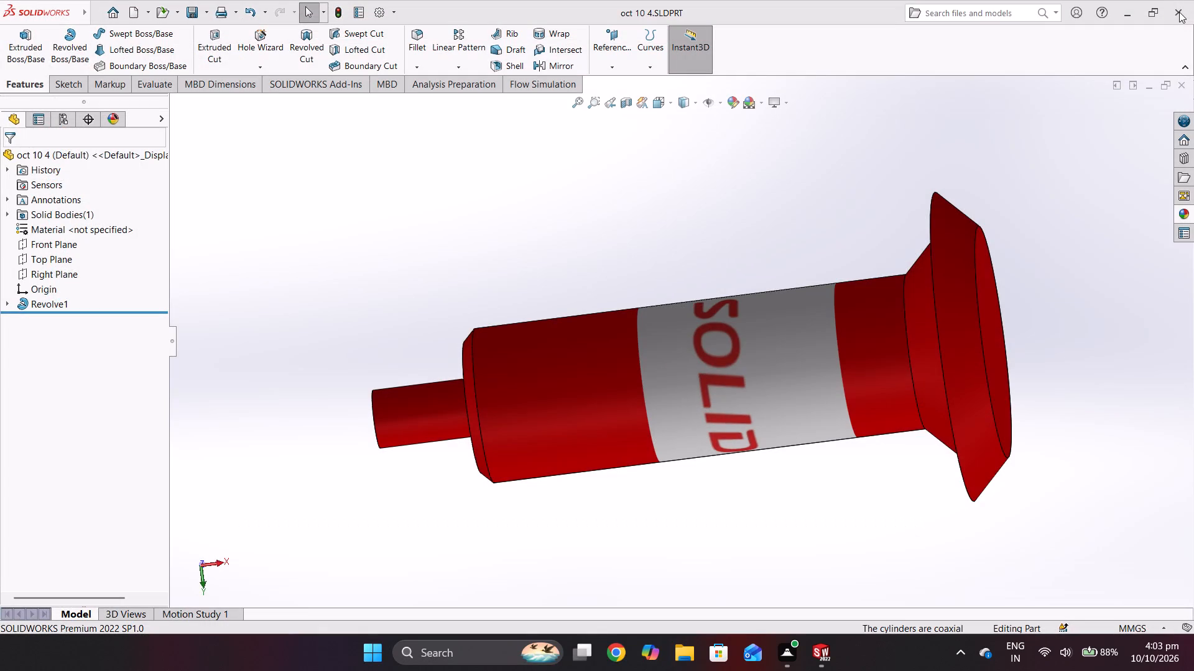
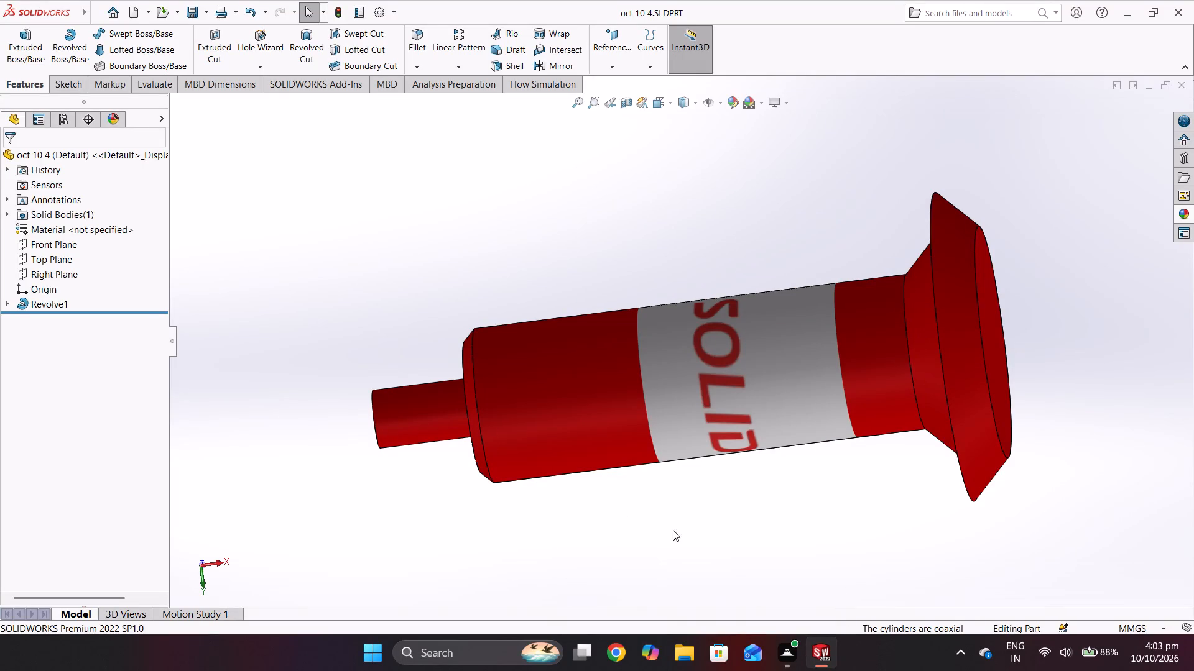
Examine the finished revolved part from all sides, checking the flared head, the stepped shaft end and the decal wrapped around the body.
middle_click_drag(709, 478, 618, 472)
middle_click_drag(695, 367, 695, 370)
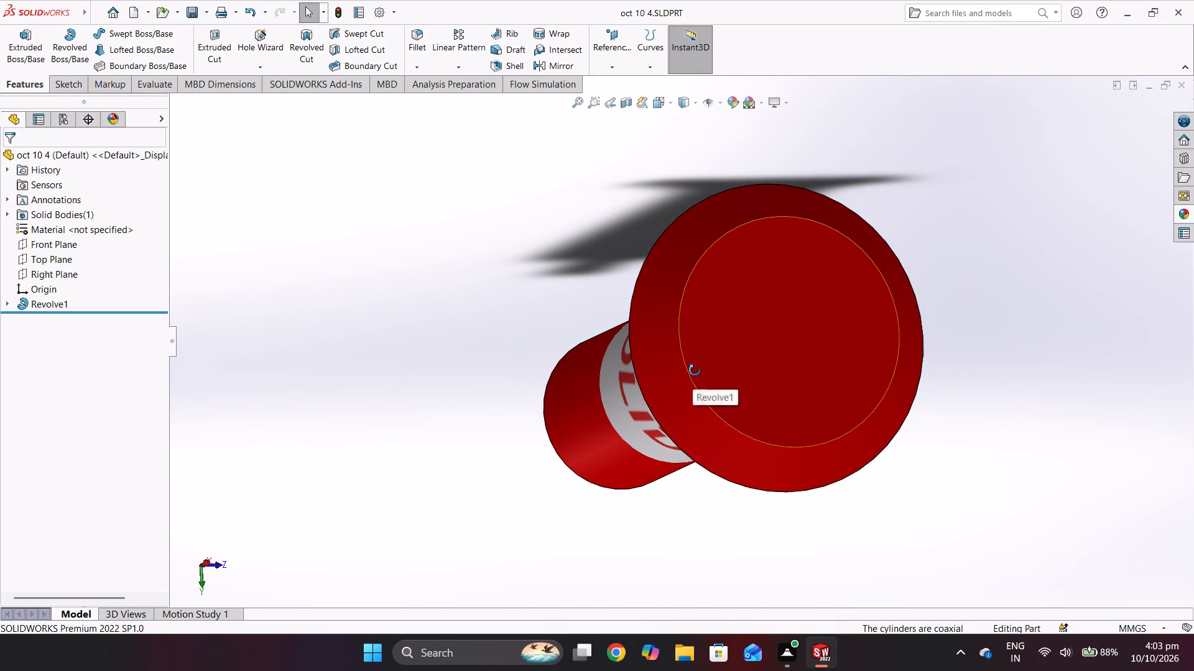
middle_click_drag(695, 370, 629, 398)
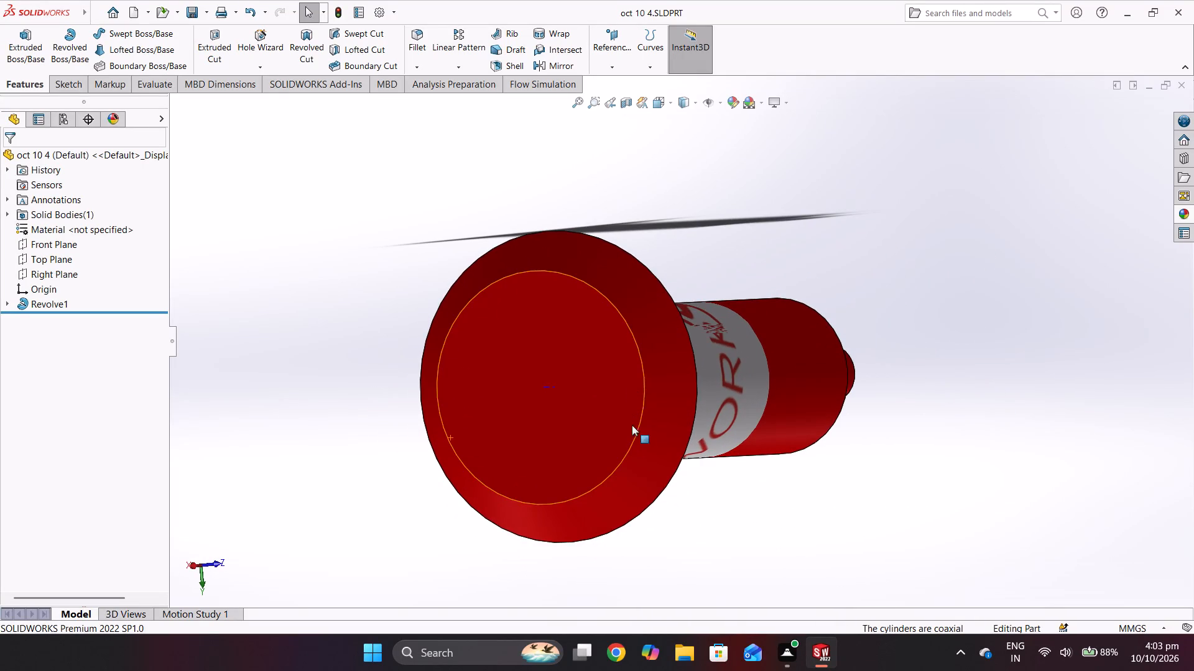
middle_click_drag(643, 447, 693, 422)
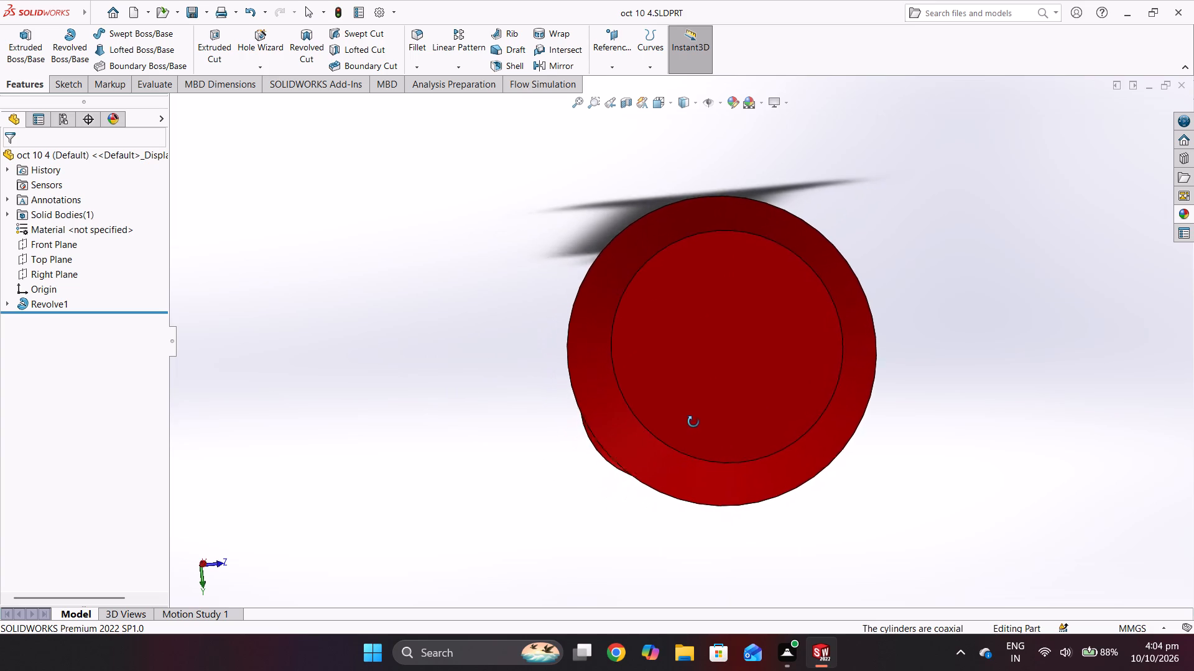
middle_click_drag(693, 422, 689, 360)
middle_click_drag(794, 433, 677, 494)
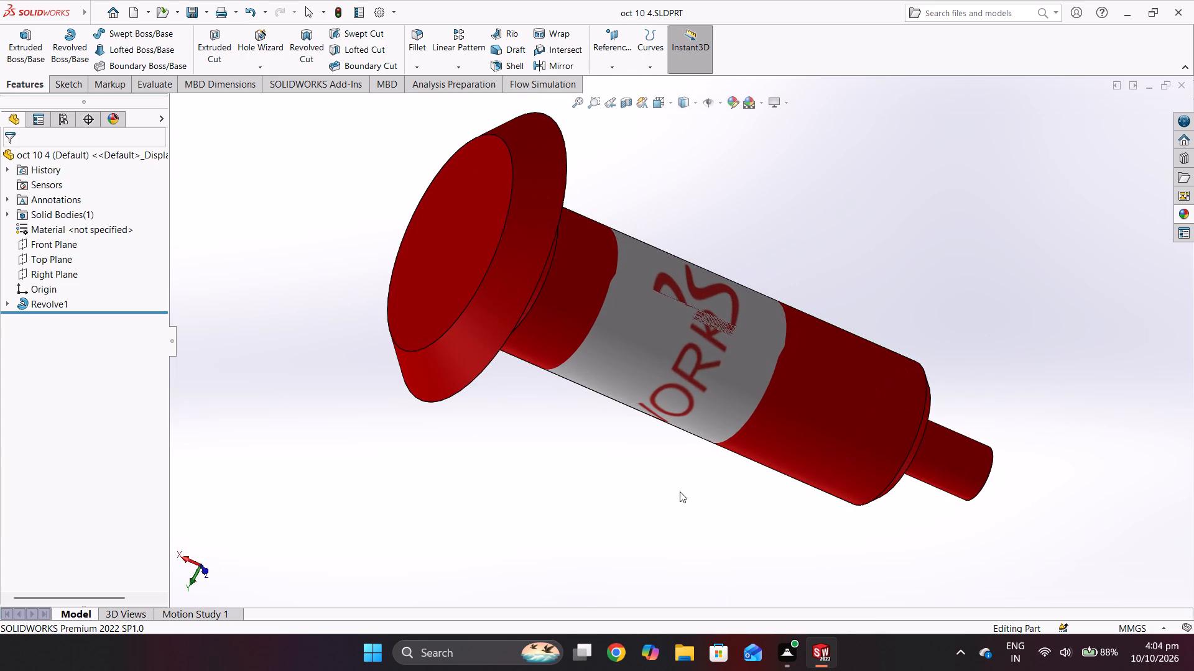
middle_click_drag(815, 479, 734, 504)
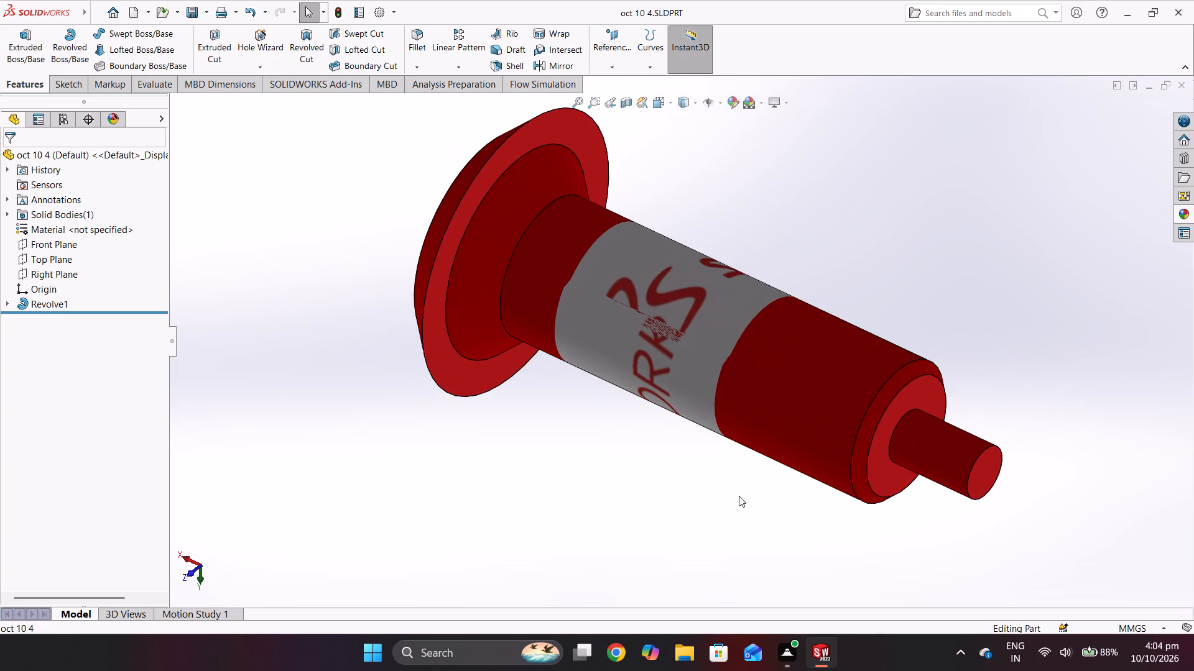
middle_click_drag(795, 472, 720, 485)
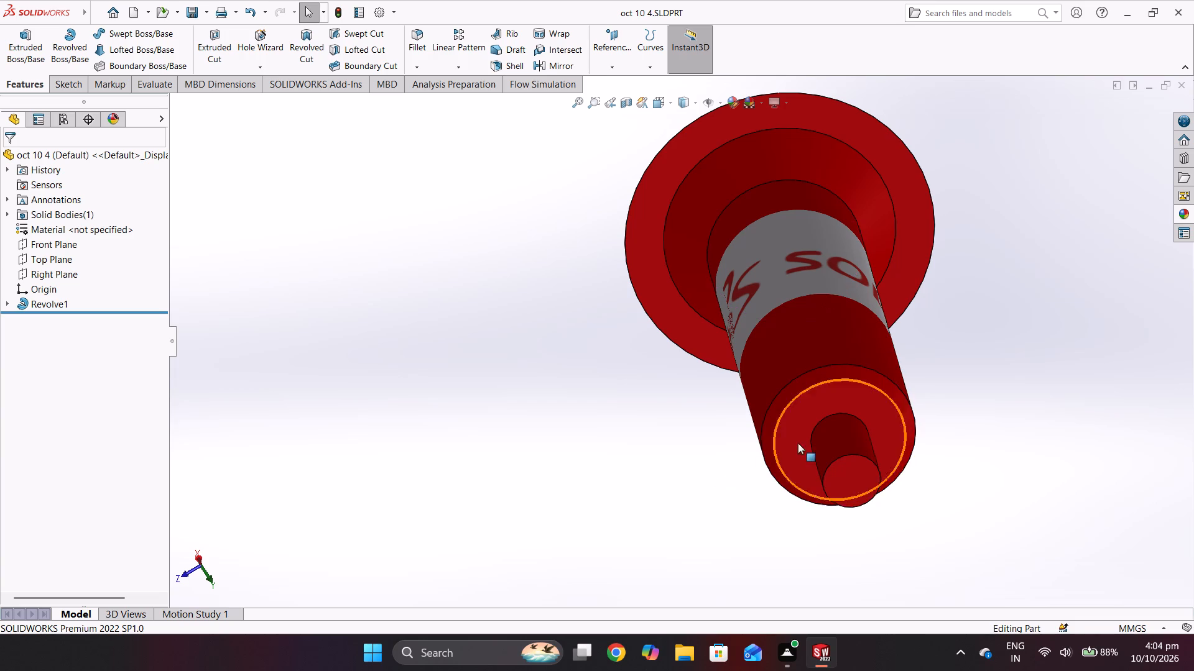
middle_click_drag(840, 430, 715, 448)
middle_click_drag(715, 447, 851, 445)
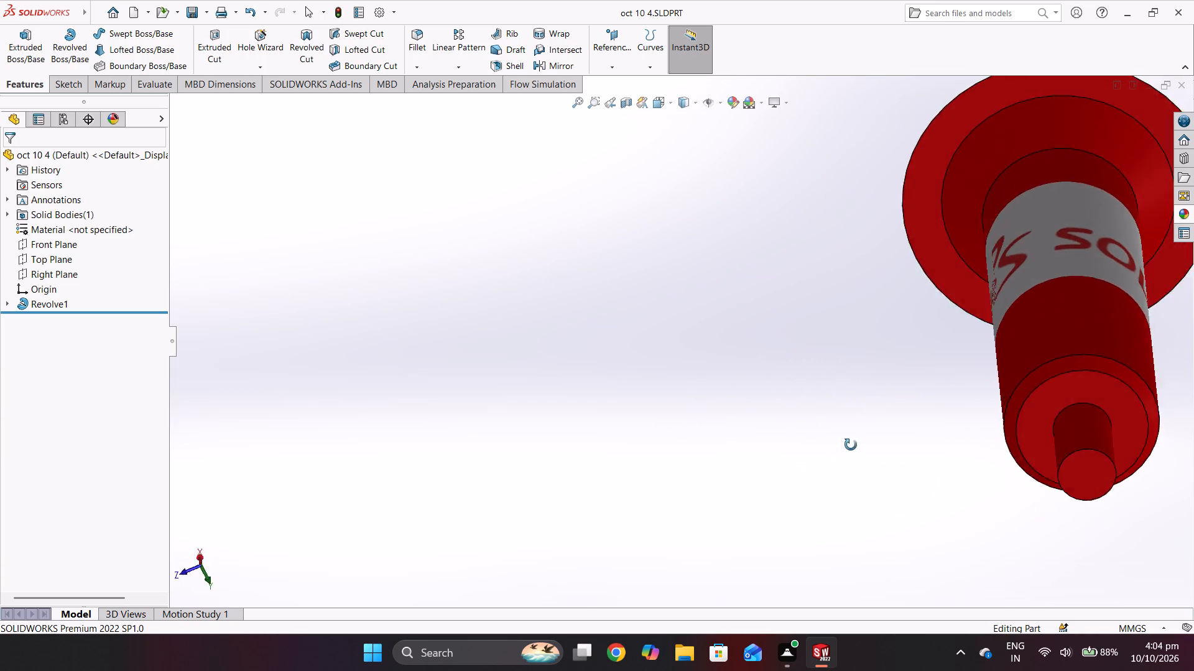
middle_click_drag(851, 445, 871, 349)
middle_click_drag(871, 349, 811, 331)
middle_click_drag(811, 331, 779, 388)
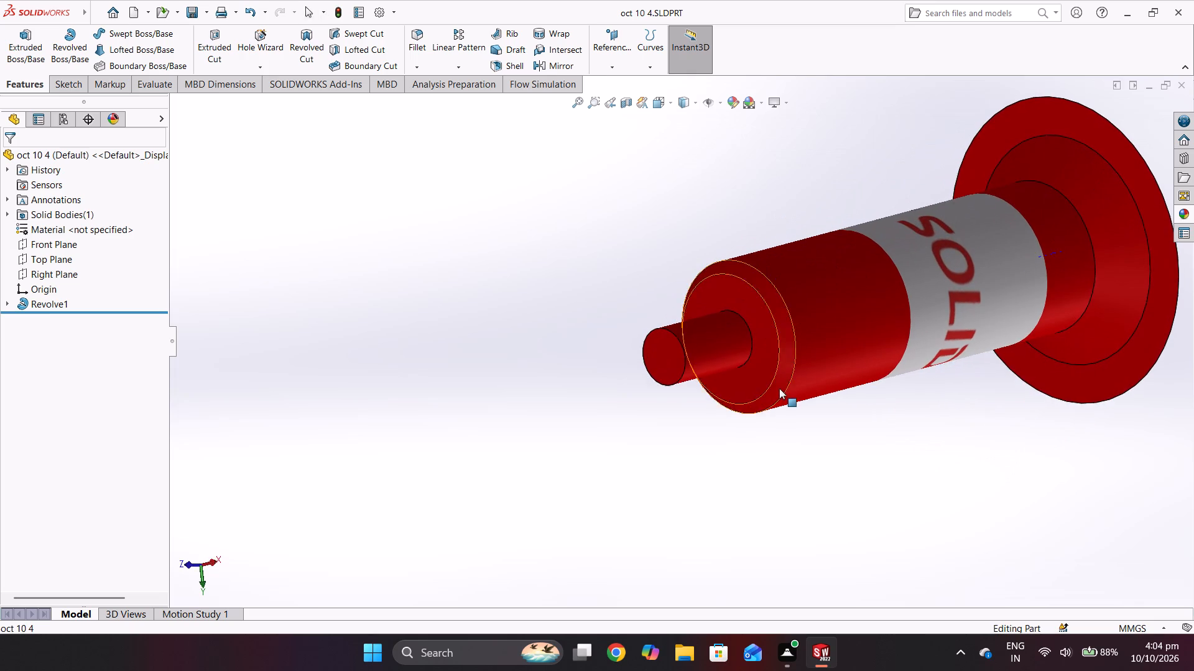
middle_click_drag(810, 361, 759, 418)
middle_click_drag(759, 423, 682, 489)
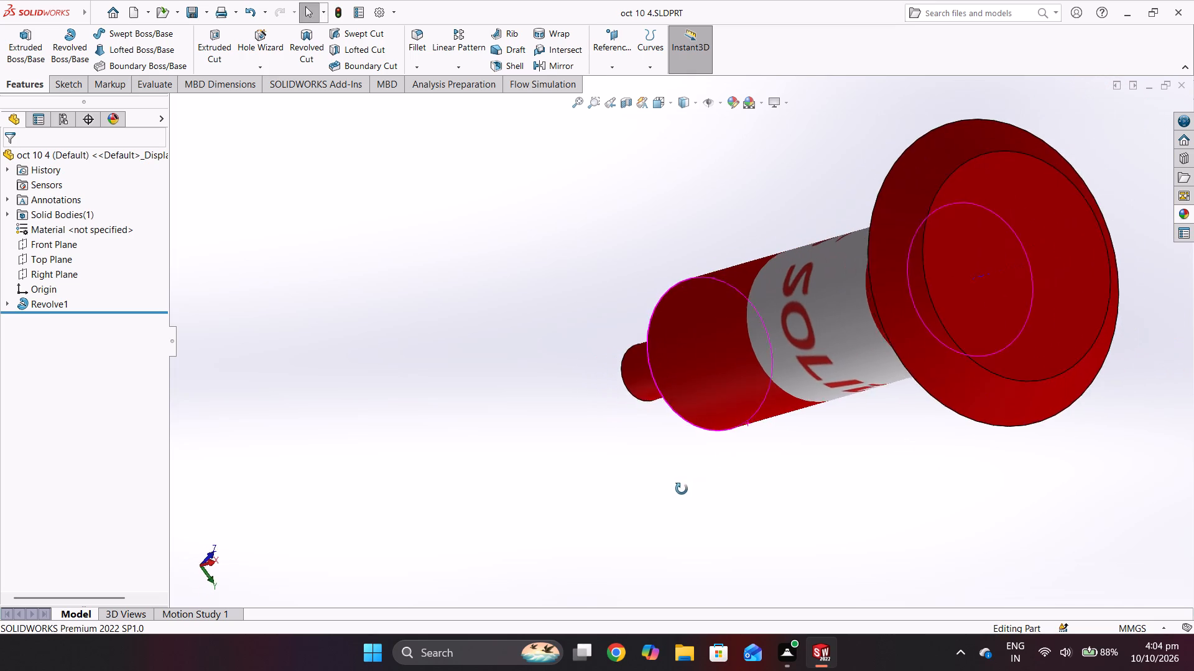
middle_click_drag(682, 489, 681, 490)
middle_click_drag(759, 377, 733, 442)
middle_click_drag(766, 373, 752, 436)
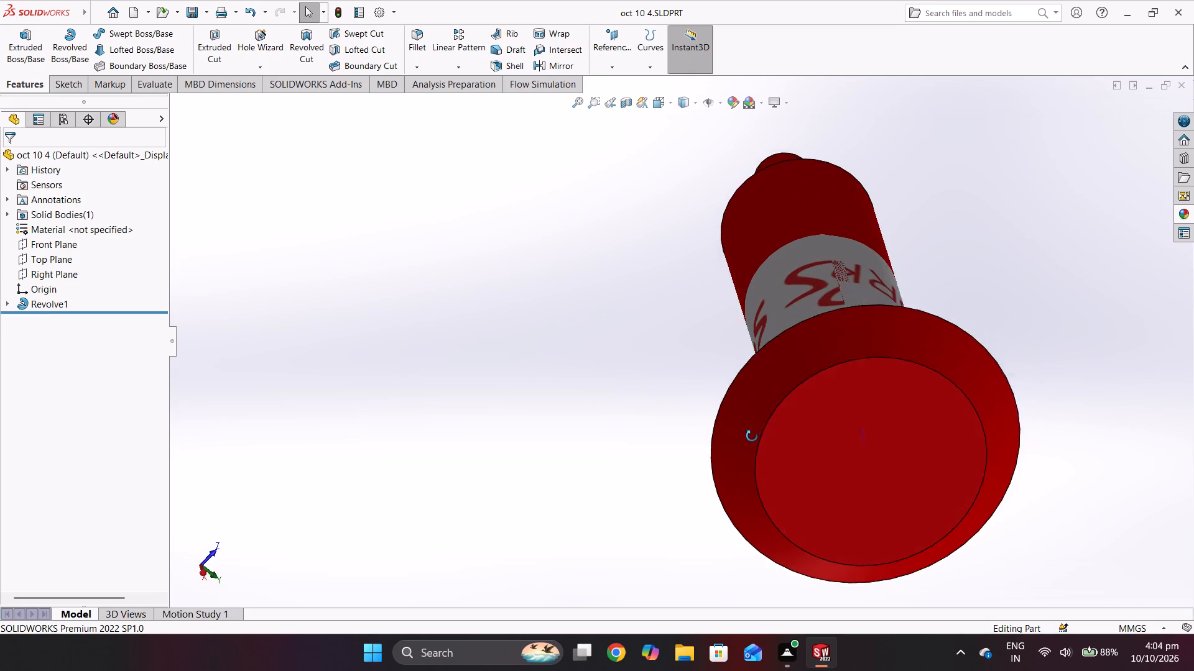
middle_click_drag(752, 436, 752, 437)
middle_click_drag(792, 345, 761, 444)
middle_click_drag(792, 367, 783, 421)
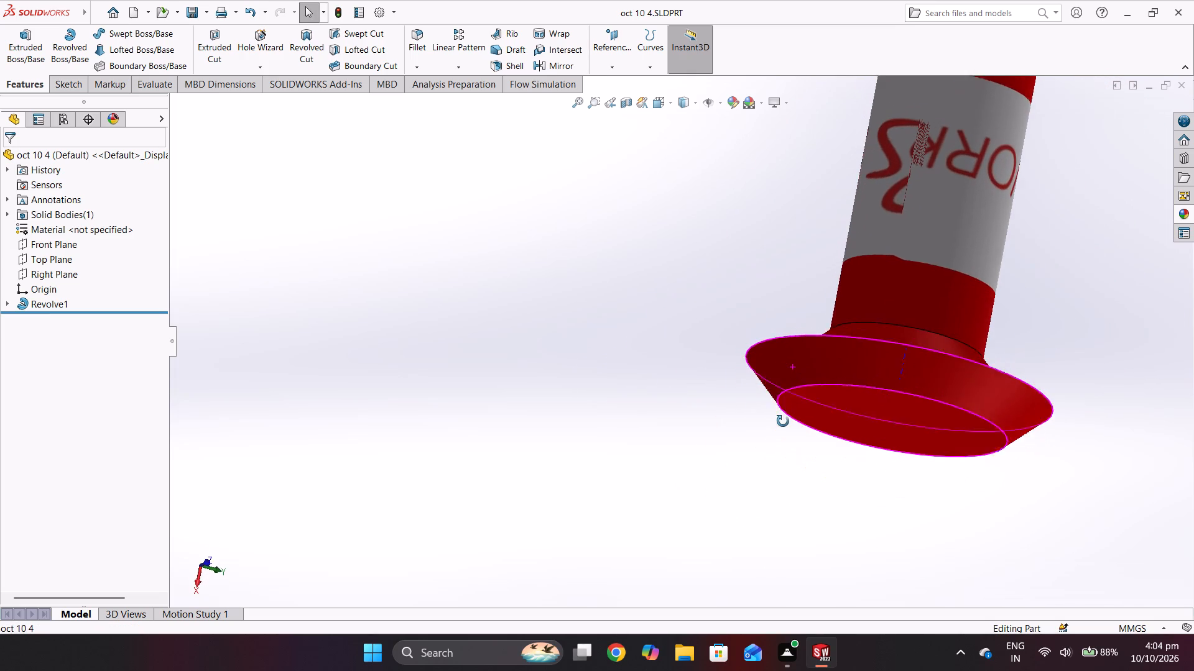
middle_click_drag(783, 421, 782, 424)
middle_click_drag(817, 322, 794, 403)
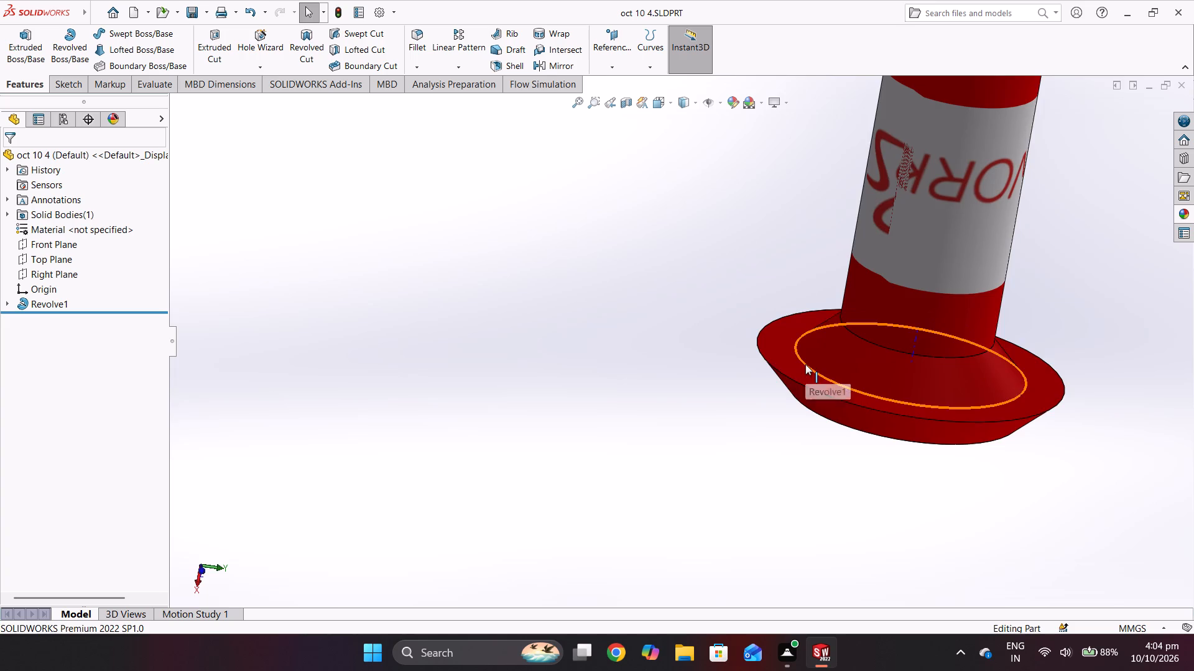
middle_click_drag(803, 377, 780, 436)
middle_click_drag(798, 391, 783, 442)
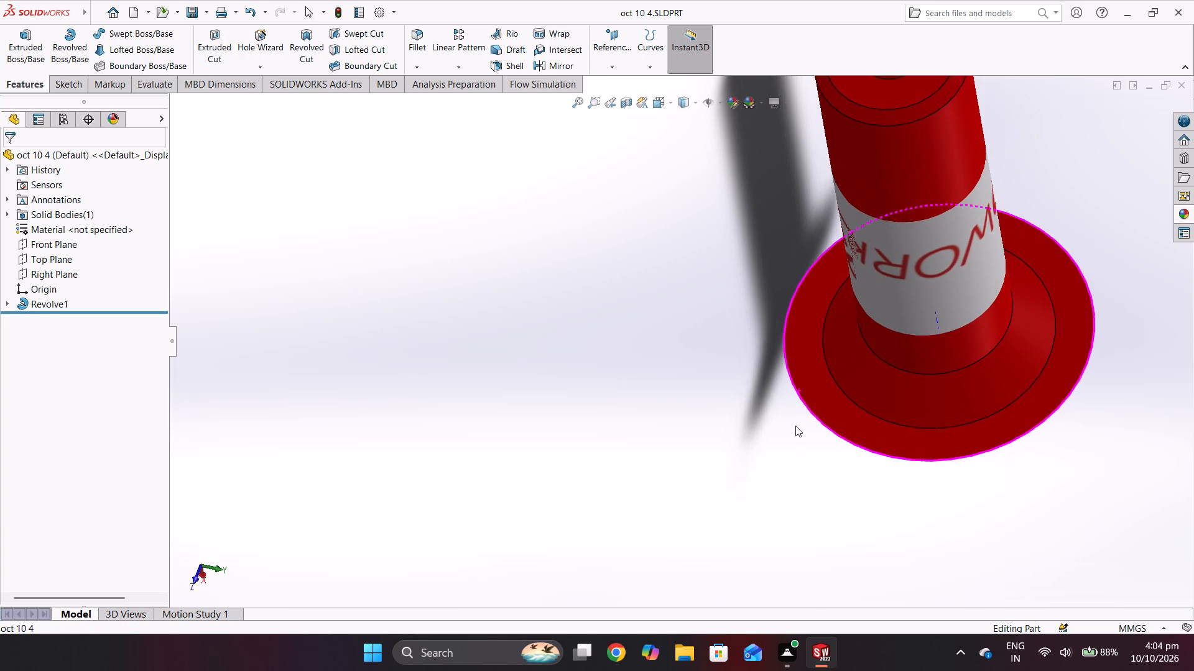
middle_click_drag(813, 383, 677, 526)
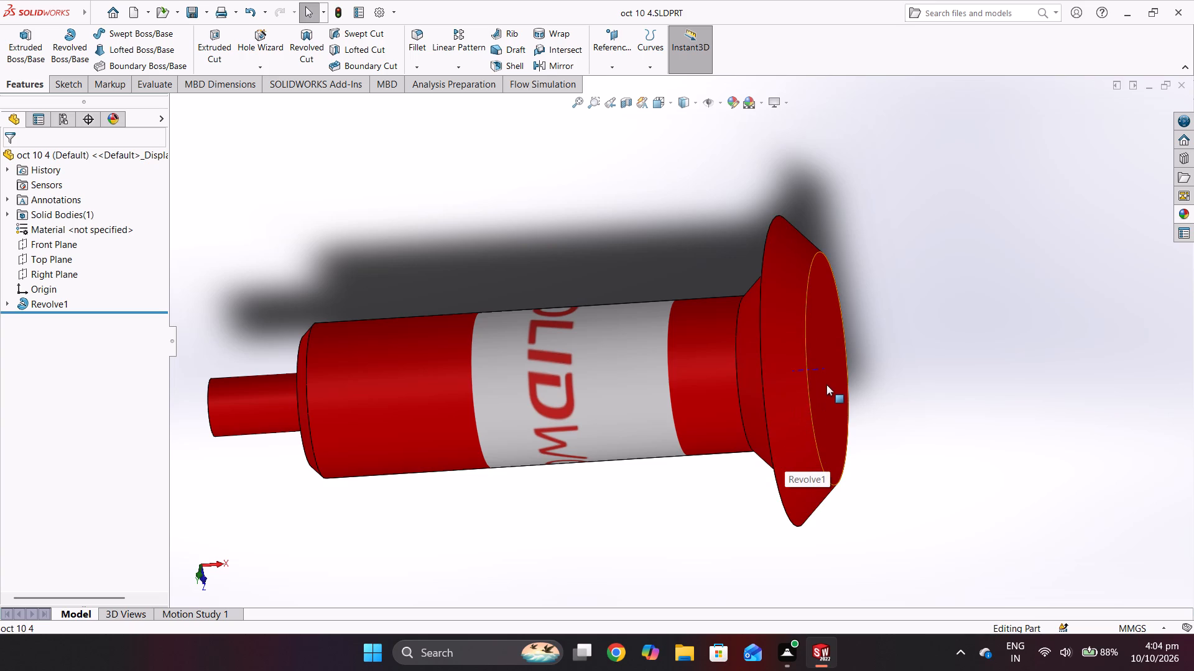
middle_click_drag(847, 403, 914, 377)
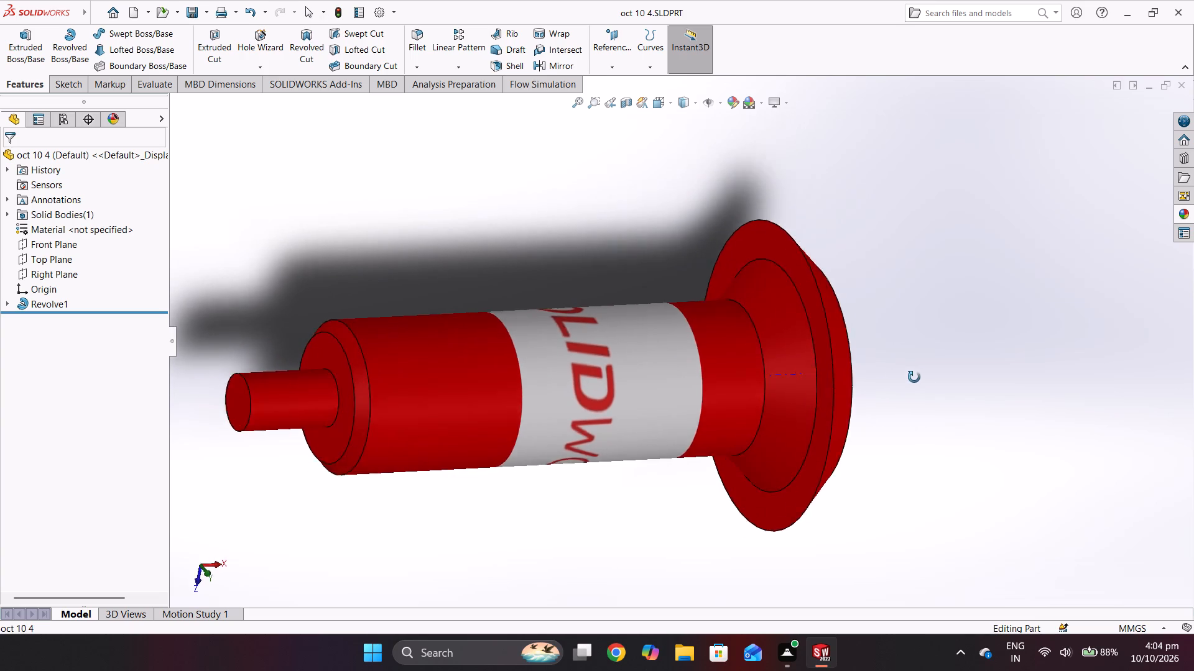
middle_click_drag(914, 377, 959, 378)
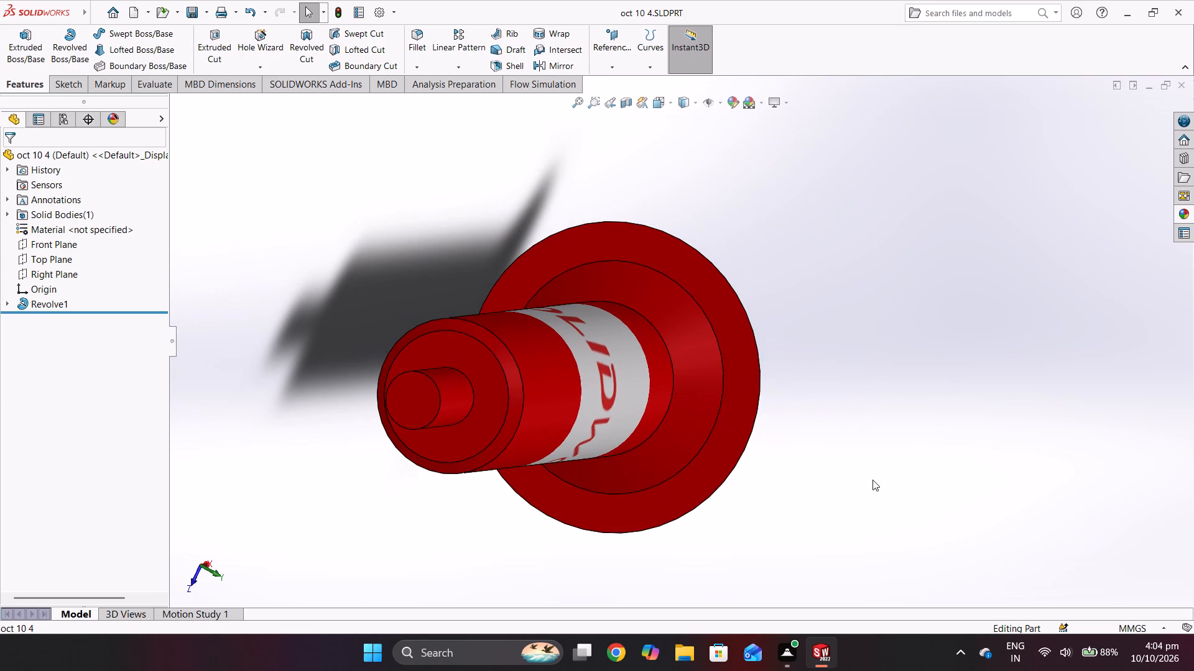
middle_click_drag(871, 468, 893, 420)
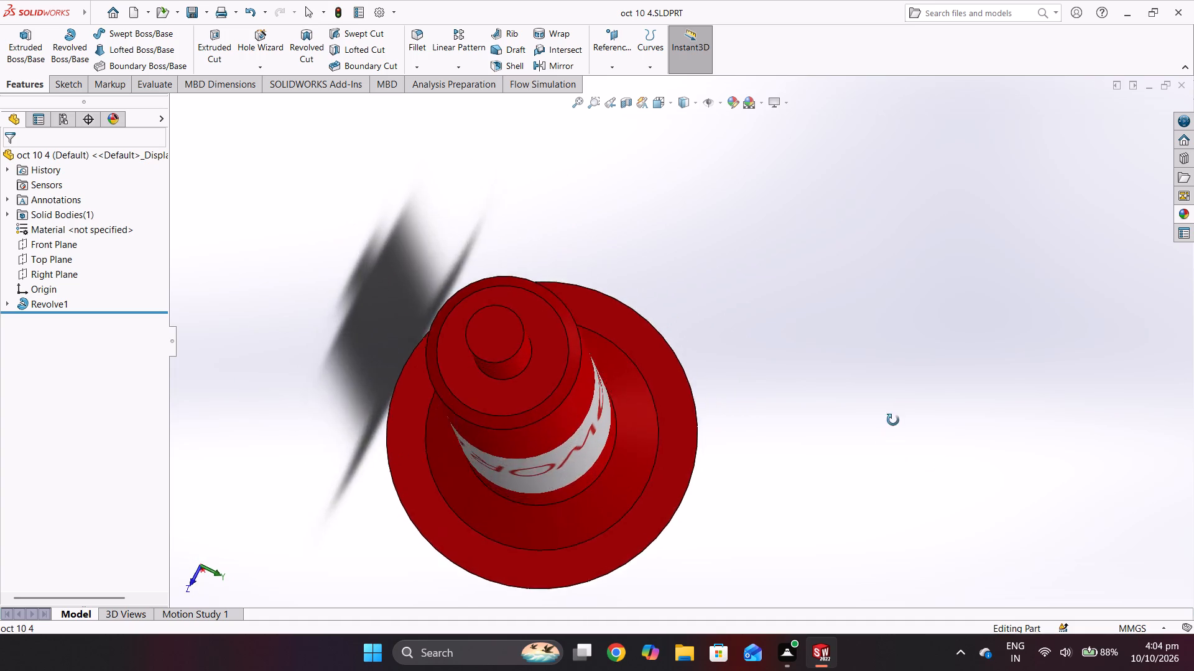
middle_click_drag(893, 420, 798, 281)
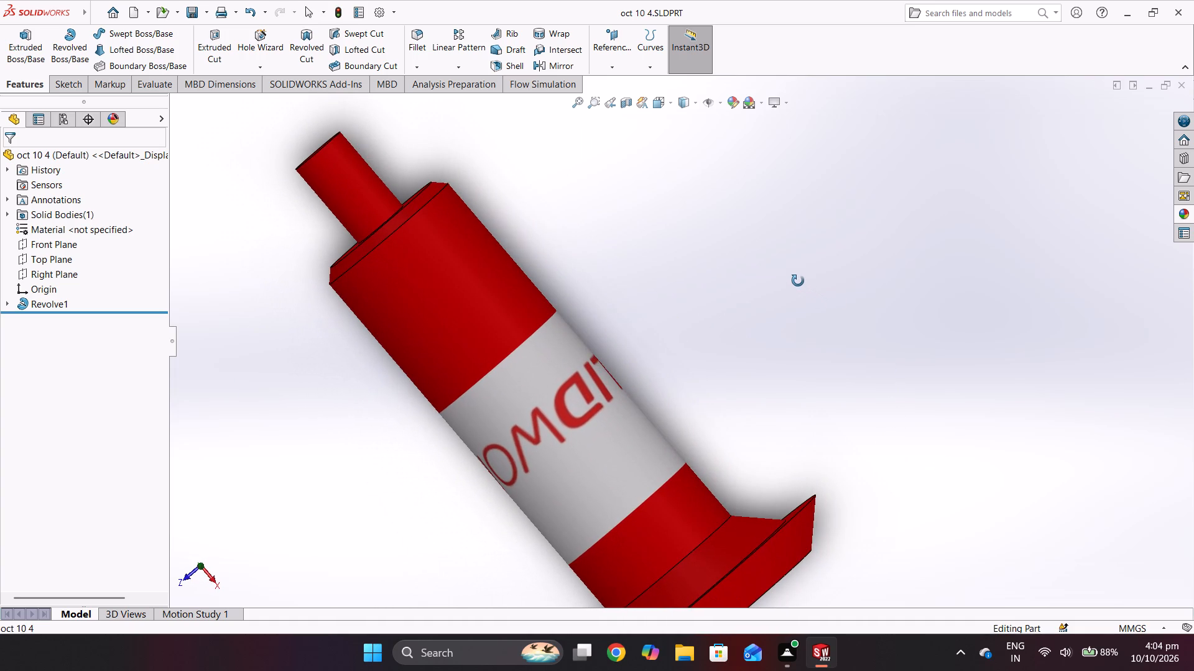
middle_click_drag(798, 281, 828, 322)
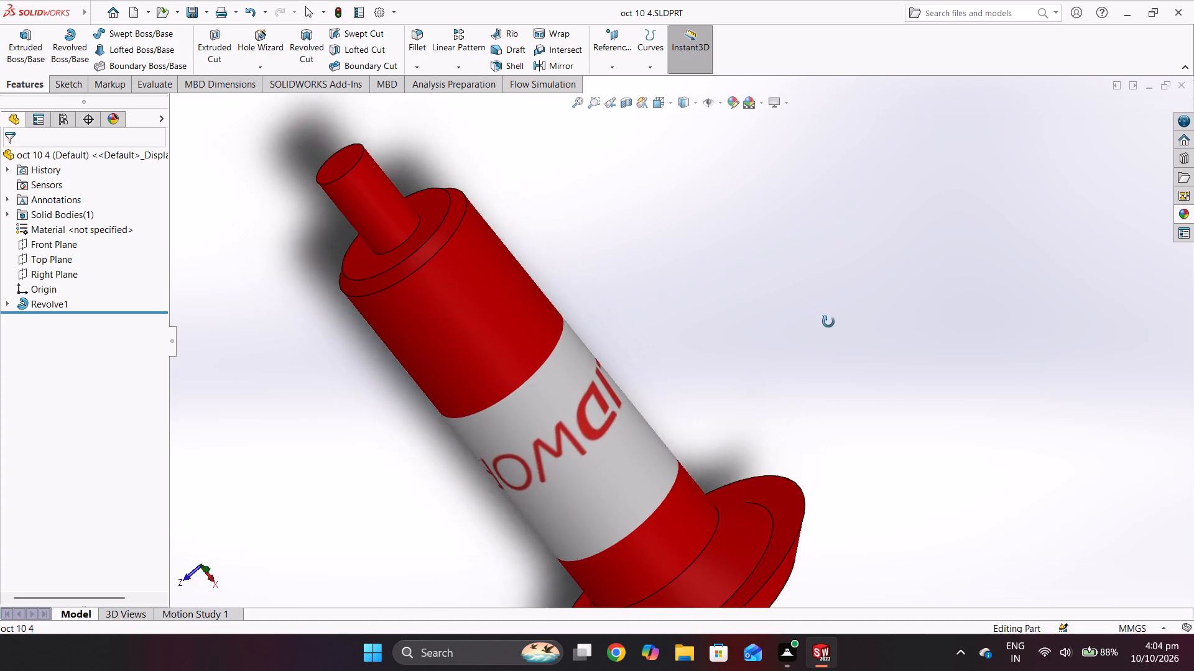
middle_click_drag(828, 322, 892, 405)
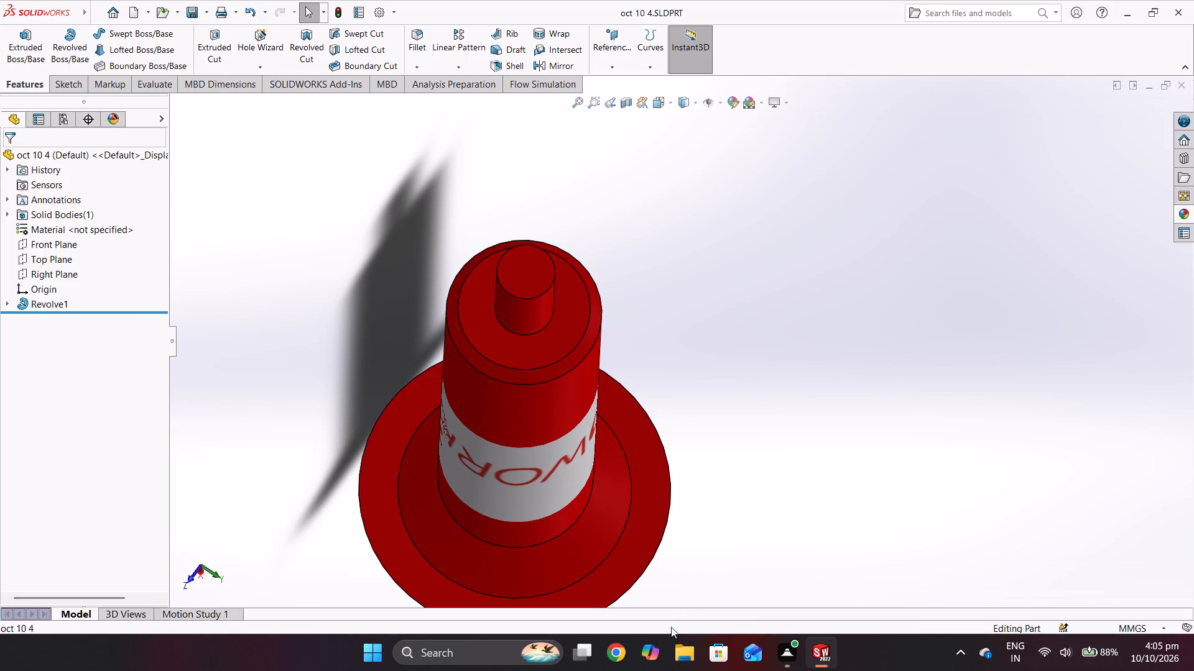
middle_click_drag(659, 552, 761, 491)
middle_click_drag(746, 498, 827, 495)
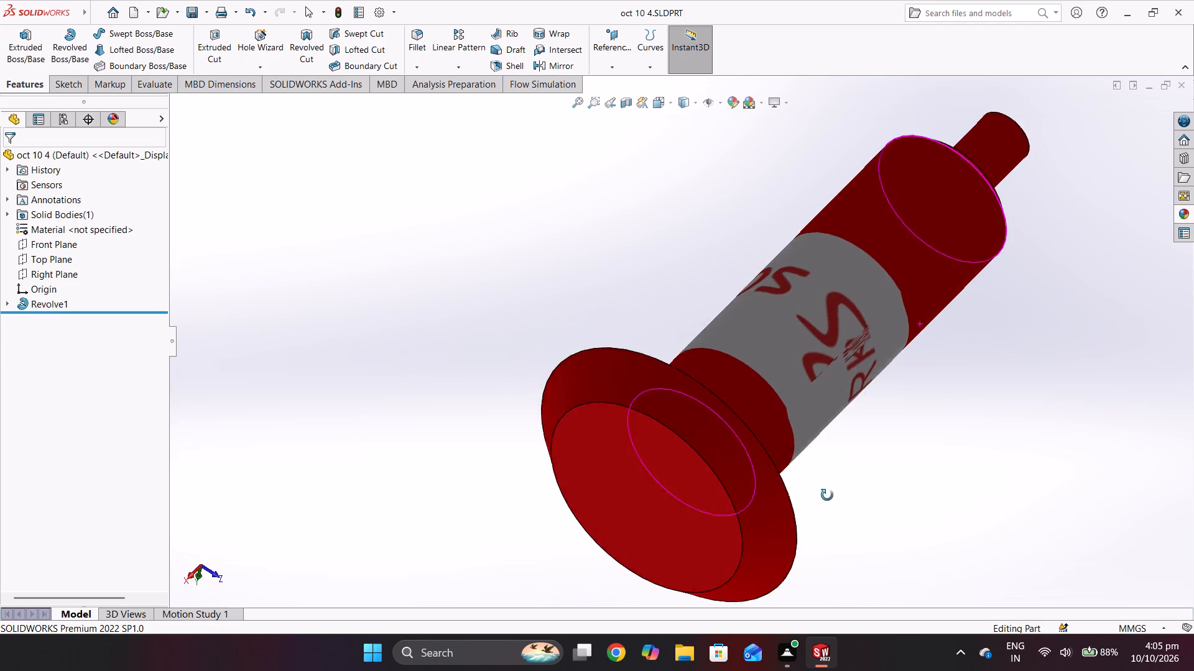
middle_click_drag(827, 495, 827, 434)
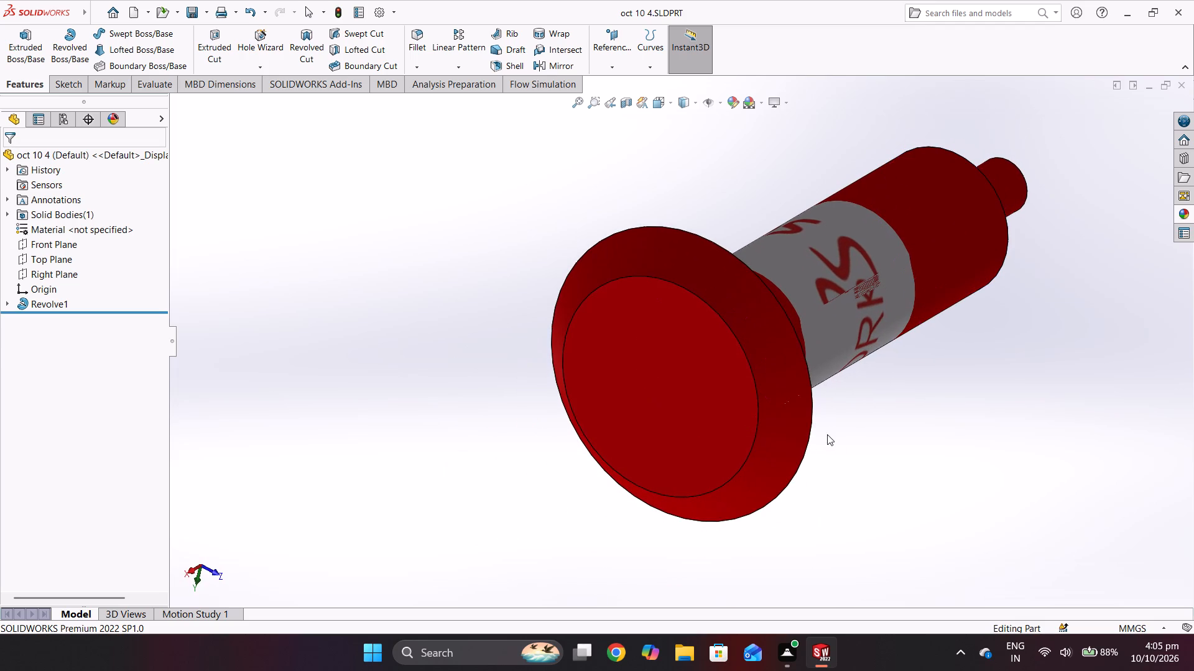
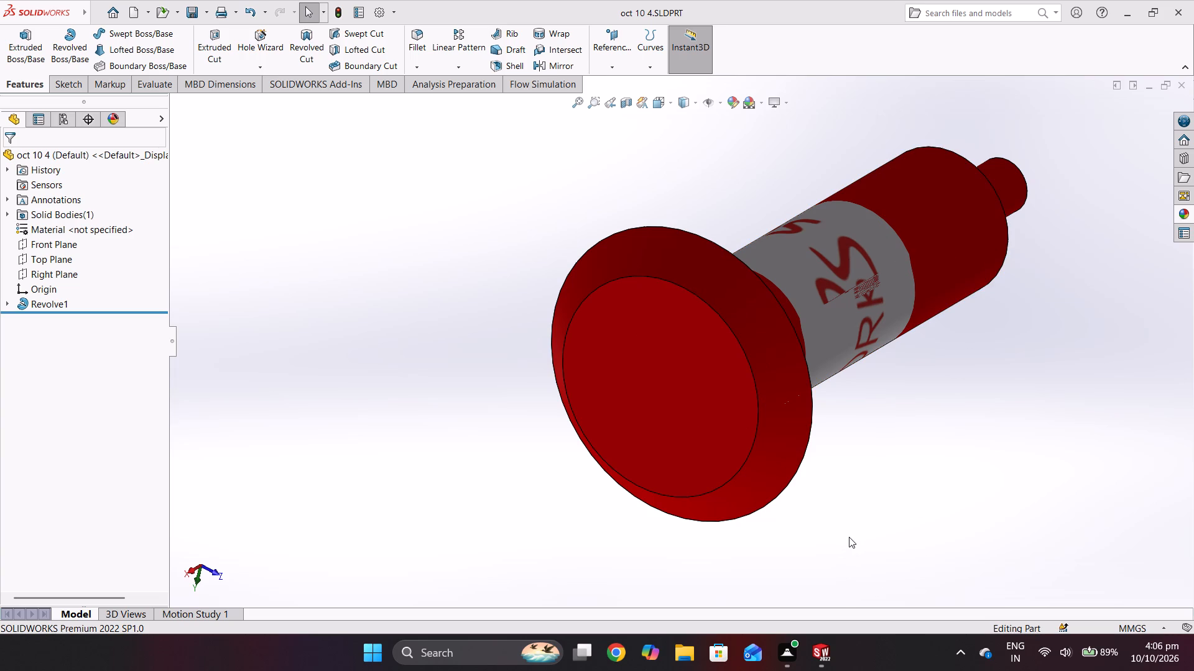
Return to SolidWorks and create a new part document.
key("ctrl+n")
key("ctrl+n")
left_click(514, 237)
key("ctrl+n")
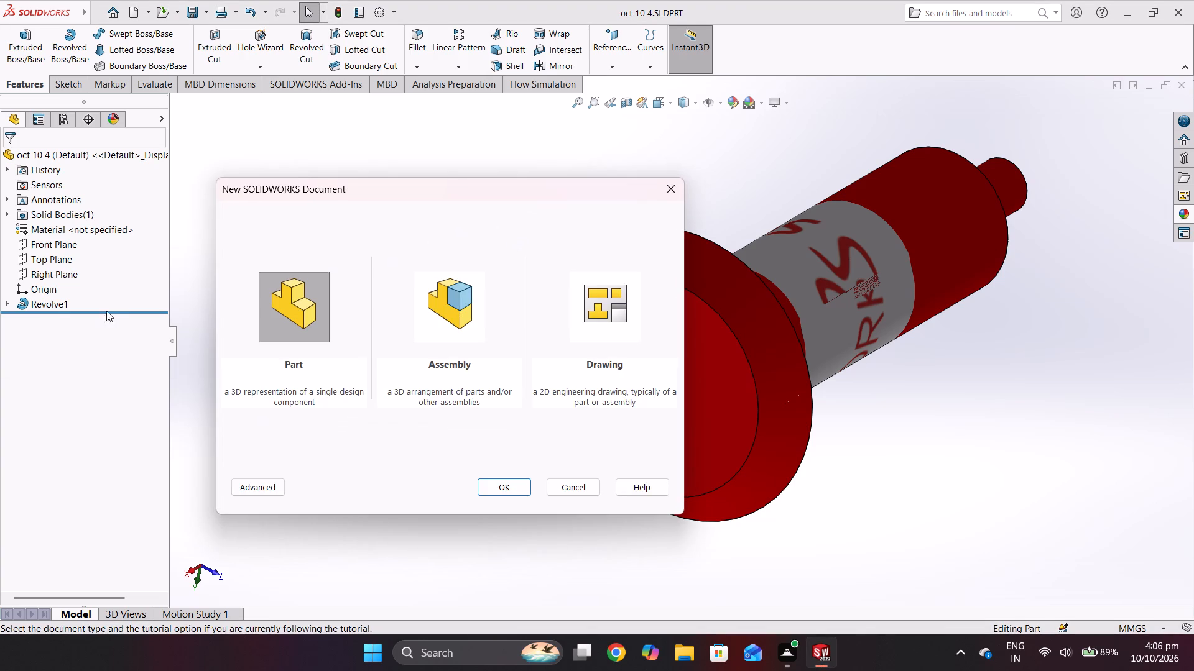
left_click(297, 324)
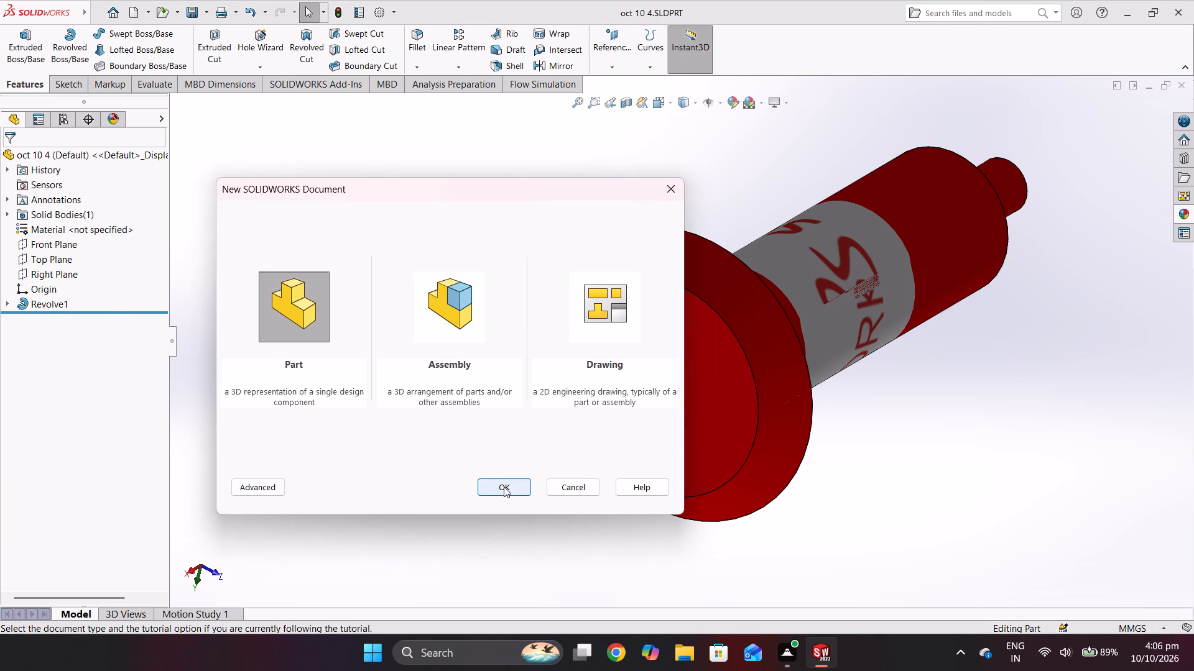
left_click(504, 486)
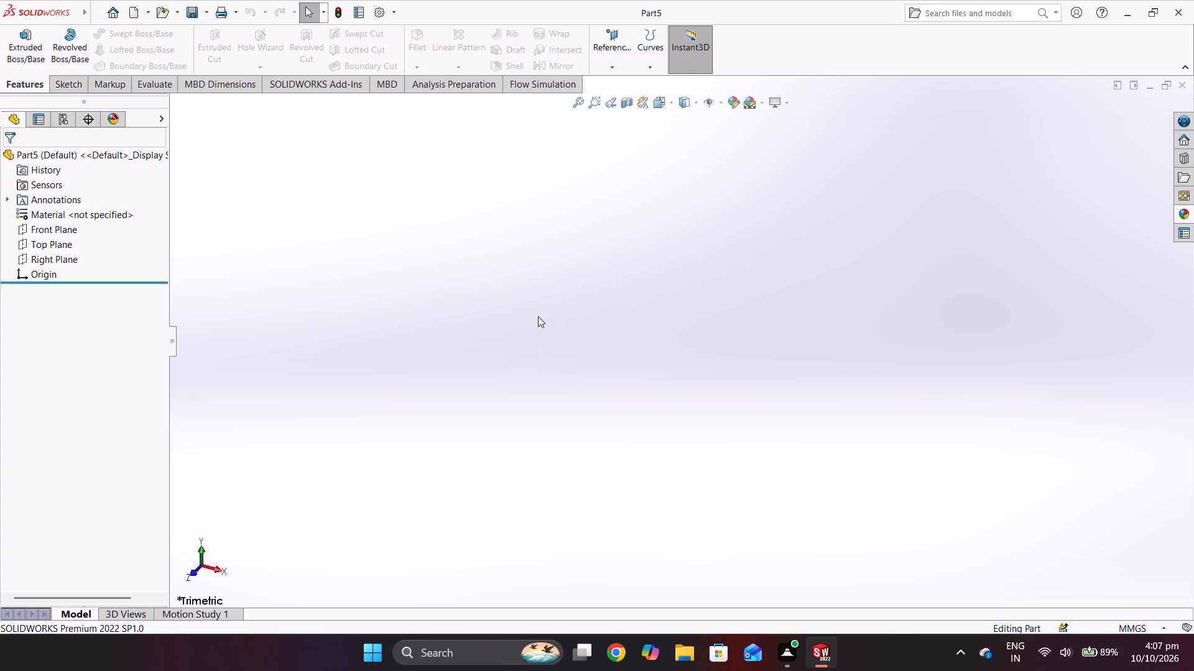
Start a sketch on the Front Plane and draw a vertical centerline through the origin, ending about 72 mm below it.
left_click(70, 235)
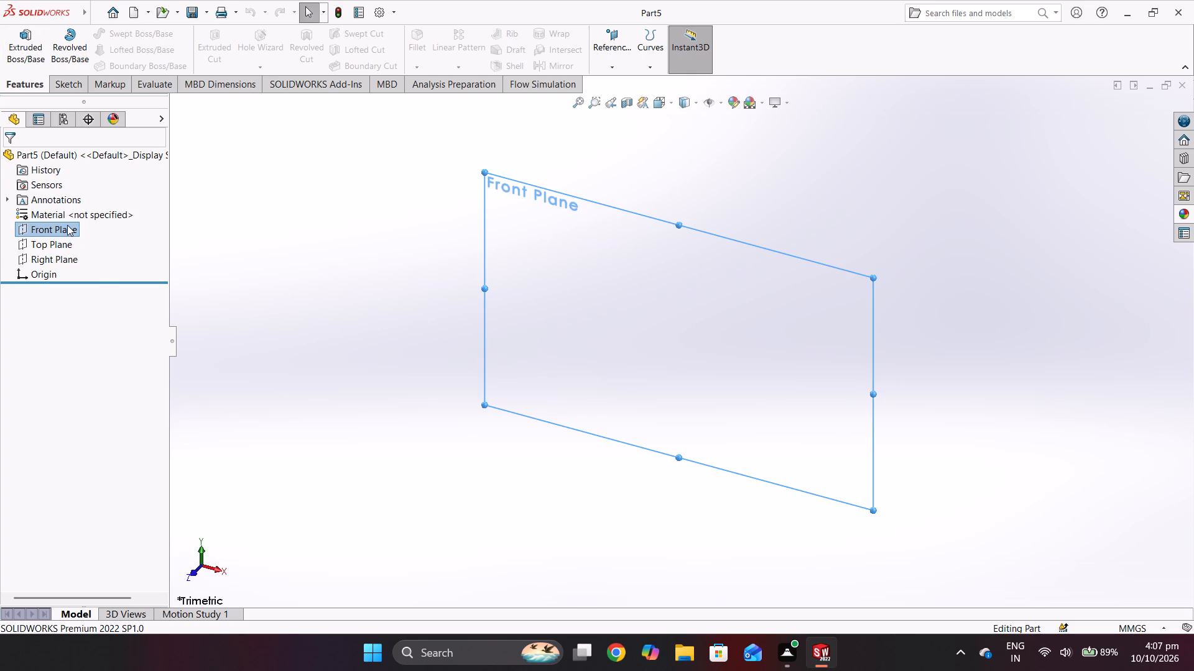
right_click(67, 225)
left_click(74, 208)
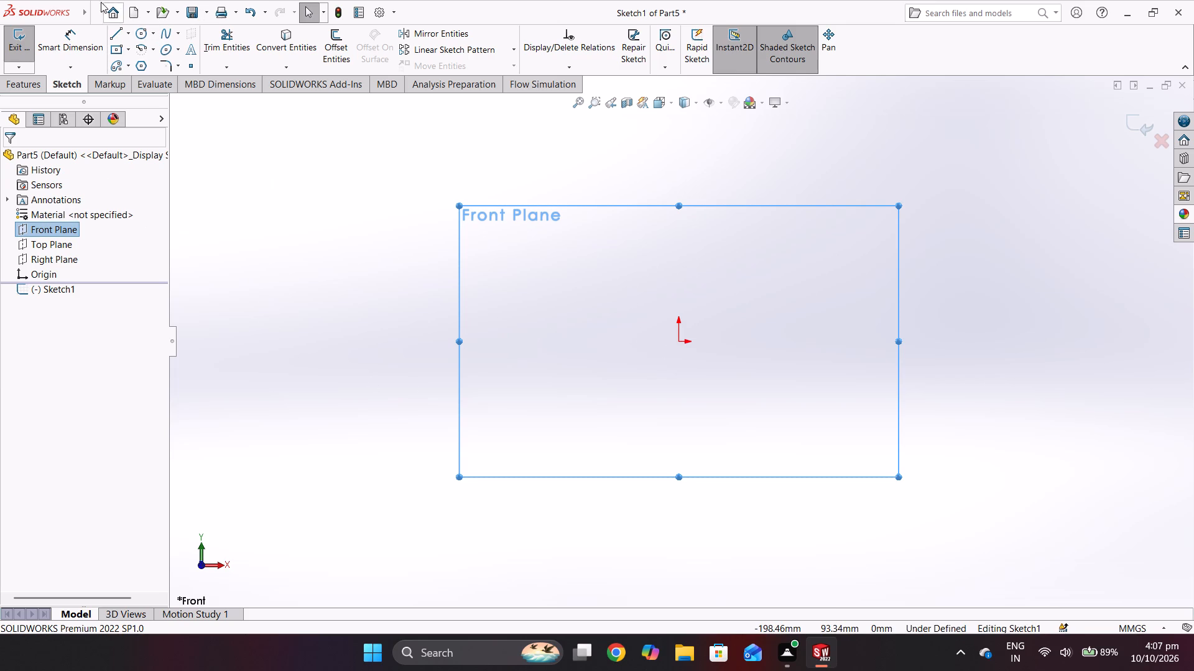
left_click(132, 32)
left_click(129, 63)
left_click(681, 227)
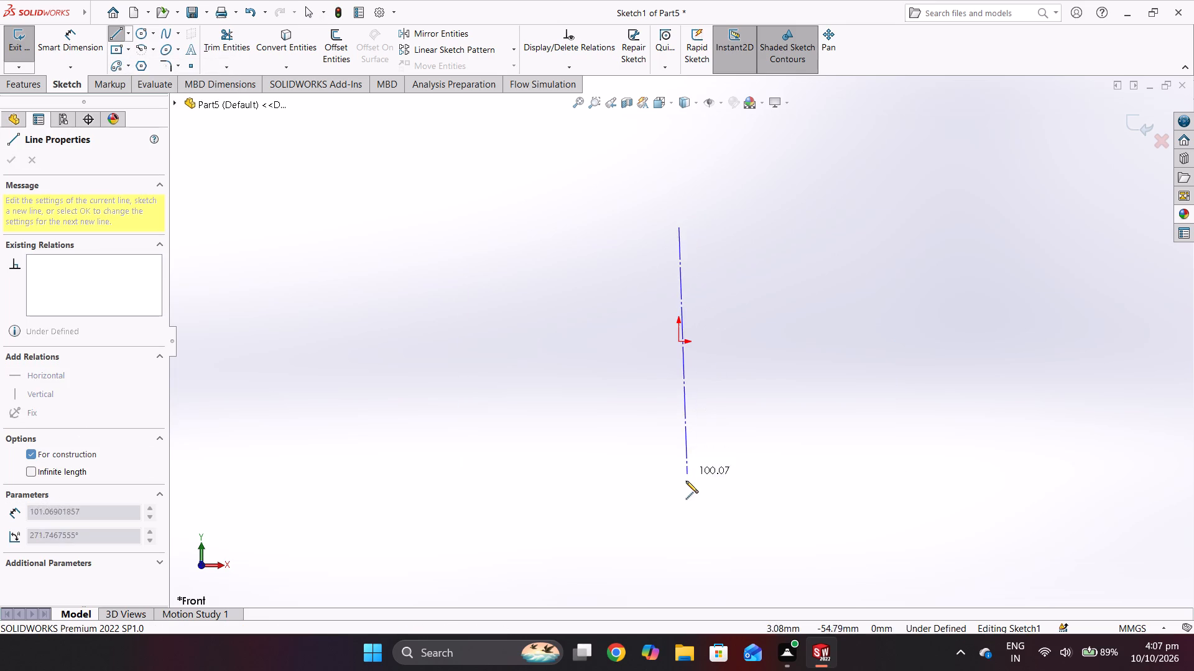
left_click(677, 518)
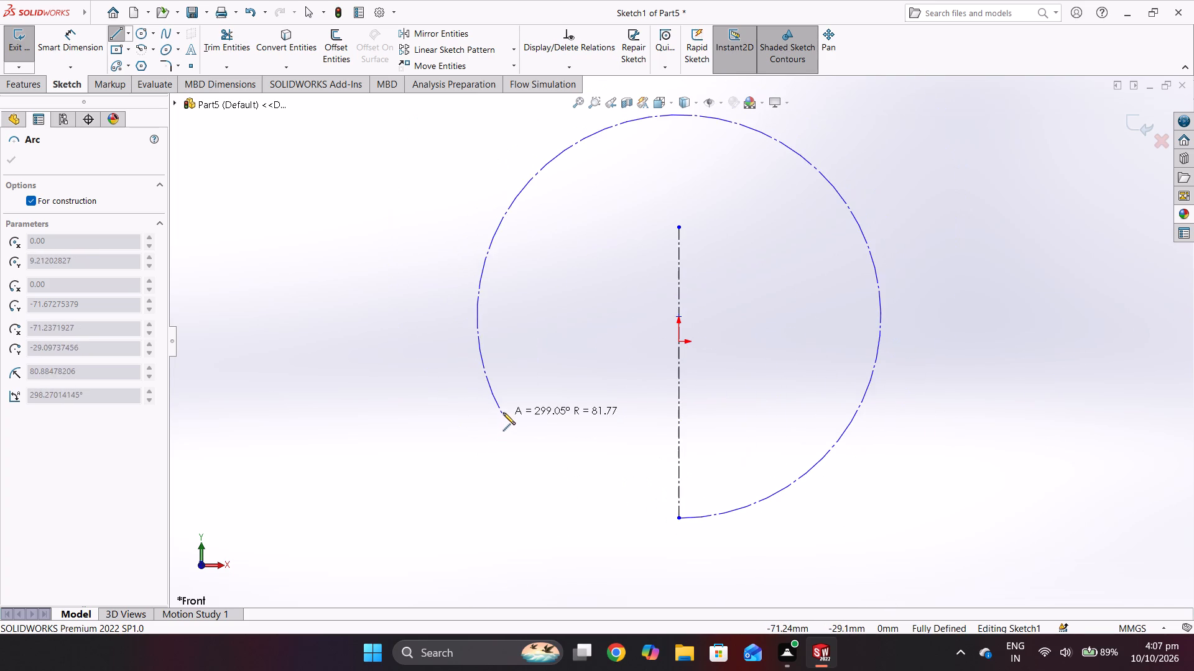
key("Escape")
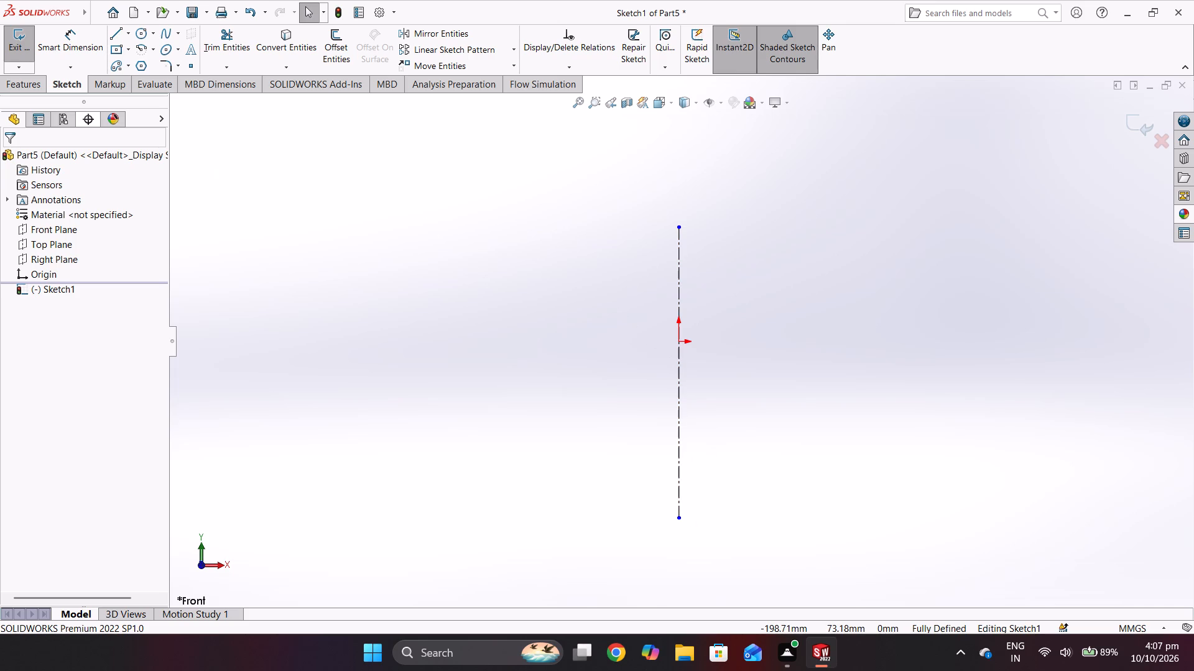
Draw a horizontal centerline through the origin, extending about 106 mm to each side of it.
left_click(133, 33)
left_click(127, 34)
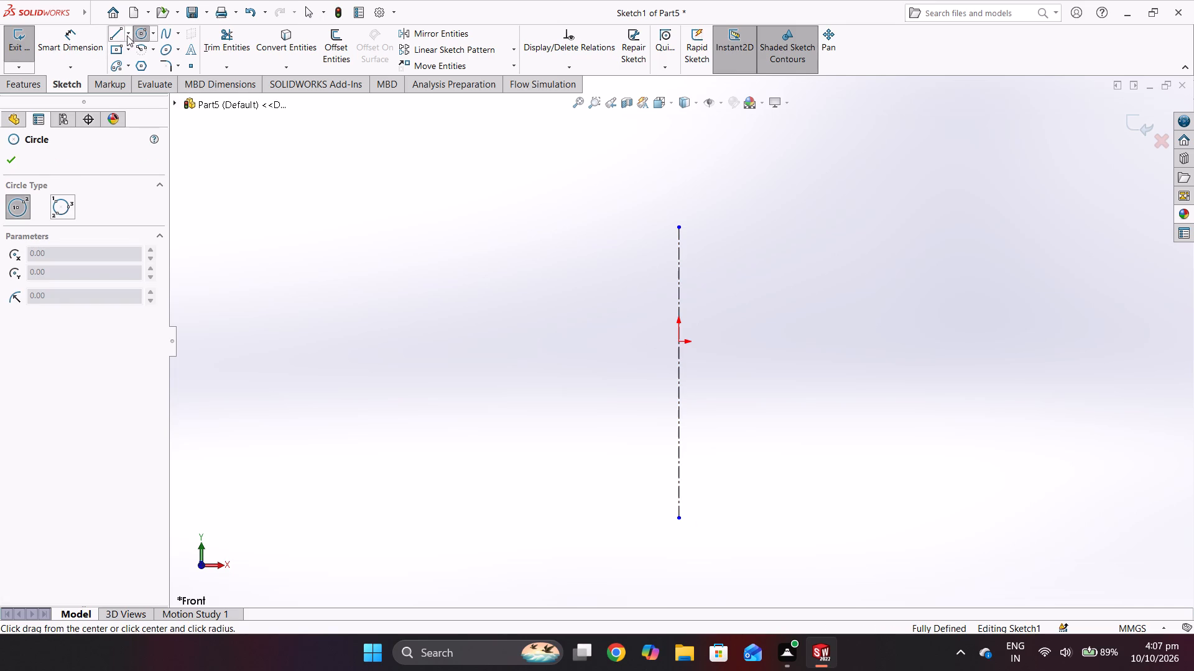
left_click(132, 61)
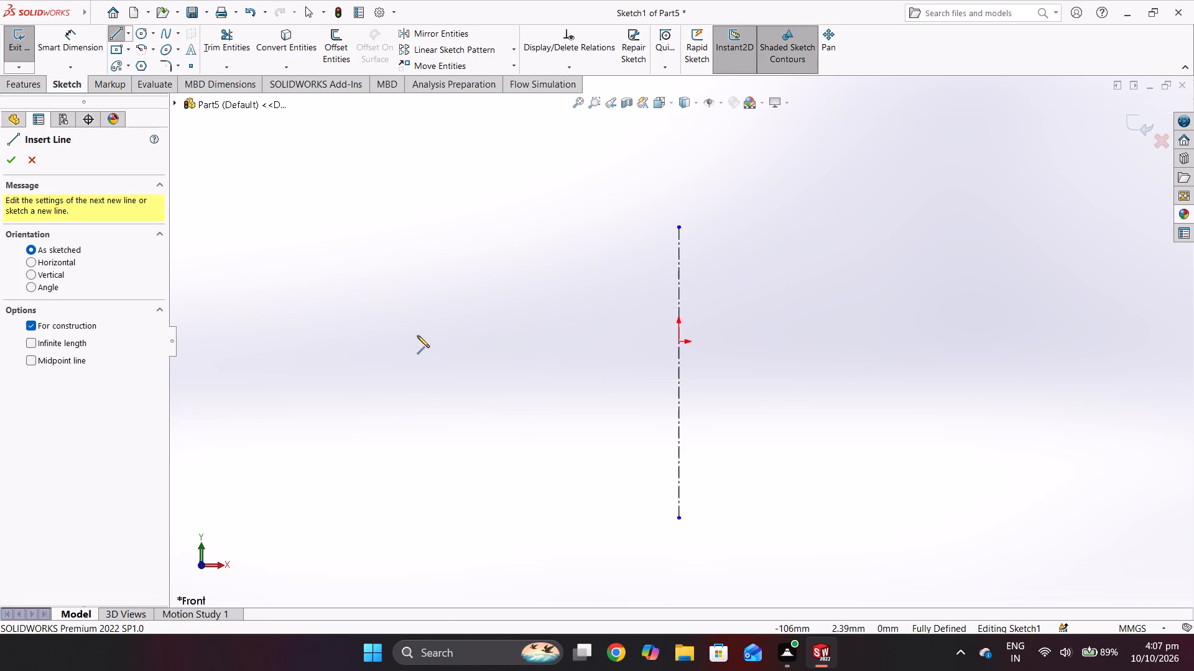
left_click(419, 344)
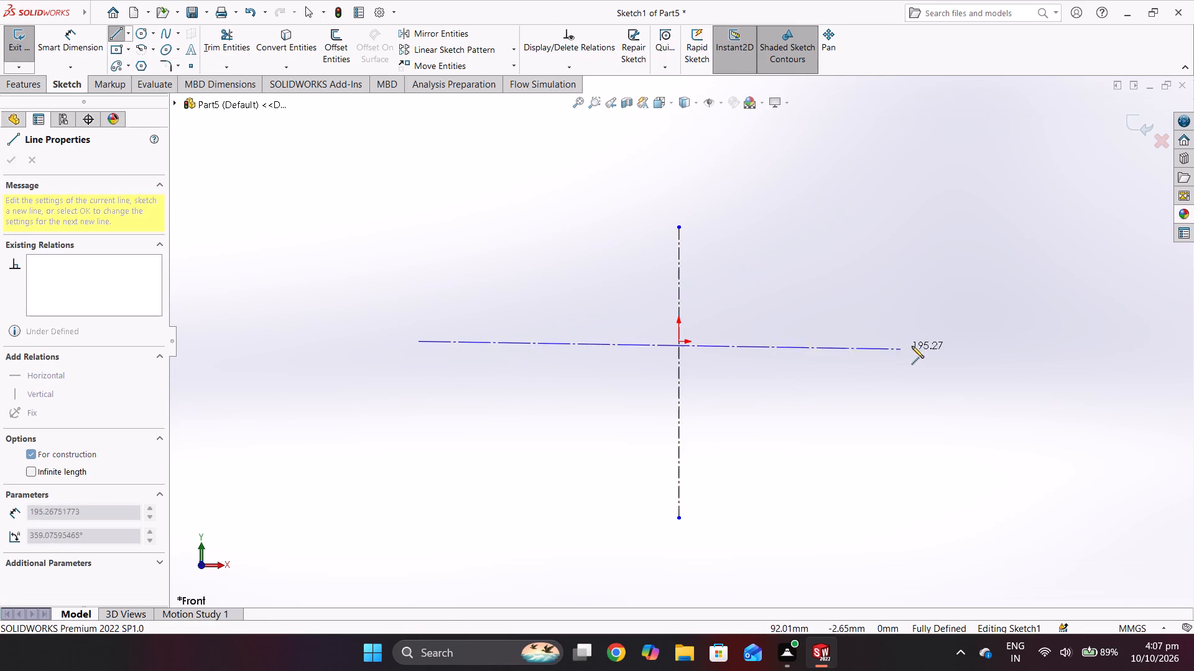
left_click(940, 338)
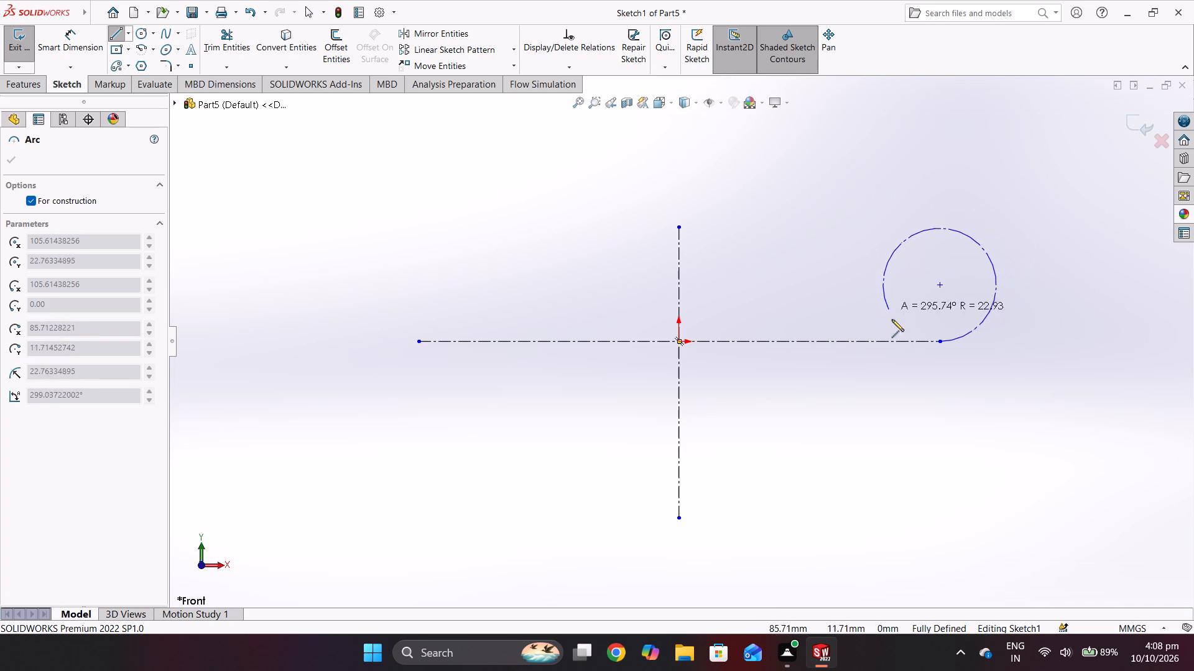
key("Escape")
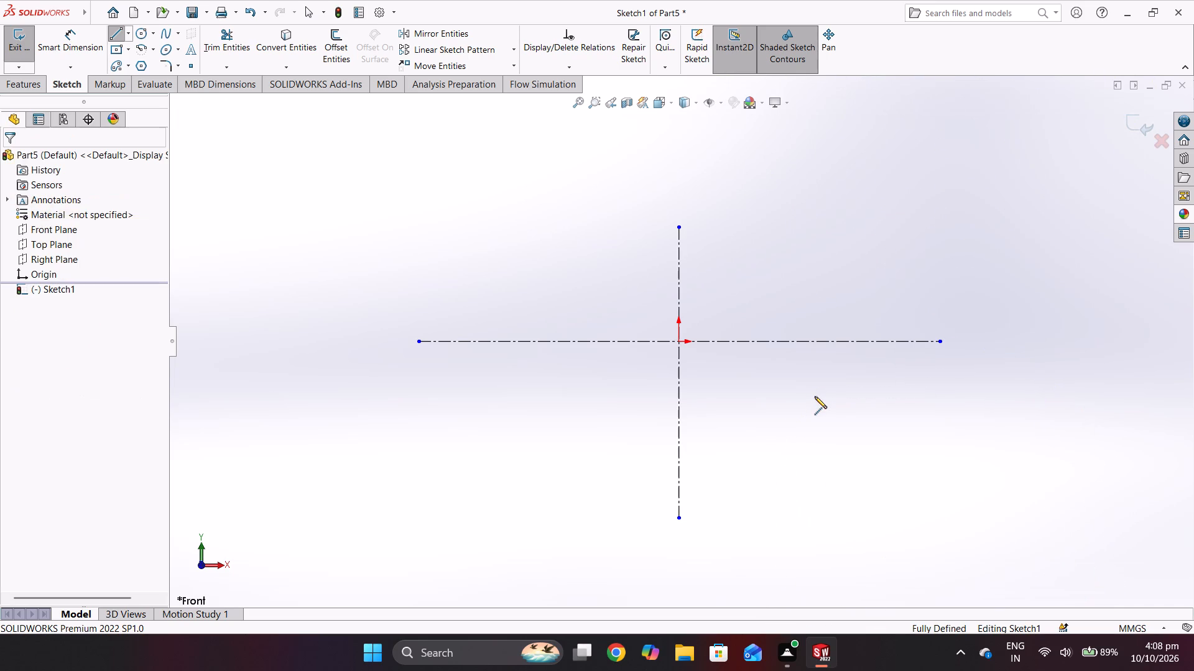